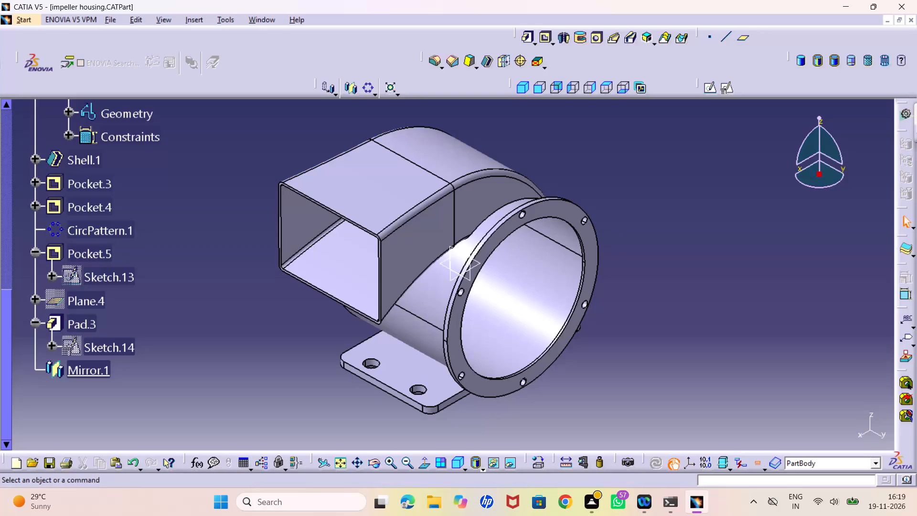
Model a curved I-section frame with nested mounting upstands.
Examine the underside of the impeller housing and its two mounting plates.
{"action": "middle_click_drag", "start_coordinate": [433, 348], "coordinate": [433, 326]}
{"action": "right_click", "coordinate": [433, 348]}
{"action": "middle_click_drag", "start_coordinate": [408, 353], "coordinate": [379, 226]}
{"action": "right_click_drag", "start_coordinate": [411, 332], "coordinate": [379, 226]}
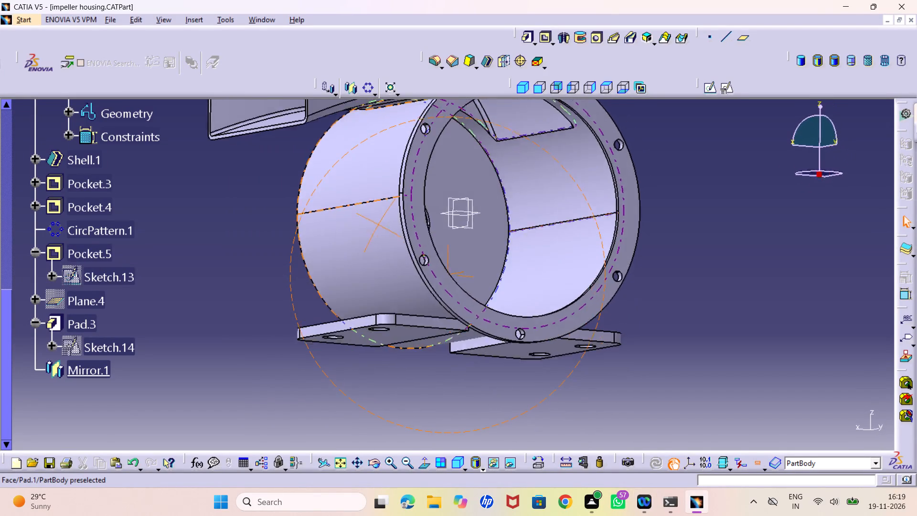
{"action": "middle_click_drag", "start_coordinate": [379, 226], "coordinate": [382, 291]}
{"action": "right_click_drag", "start_coordinate": [379, 226], "coordinate": [383, 293]}
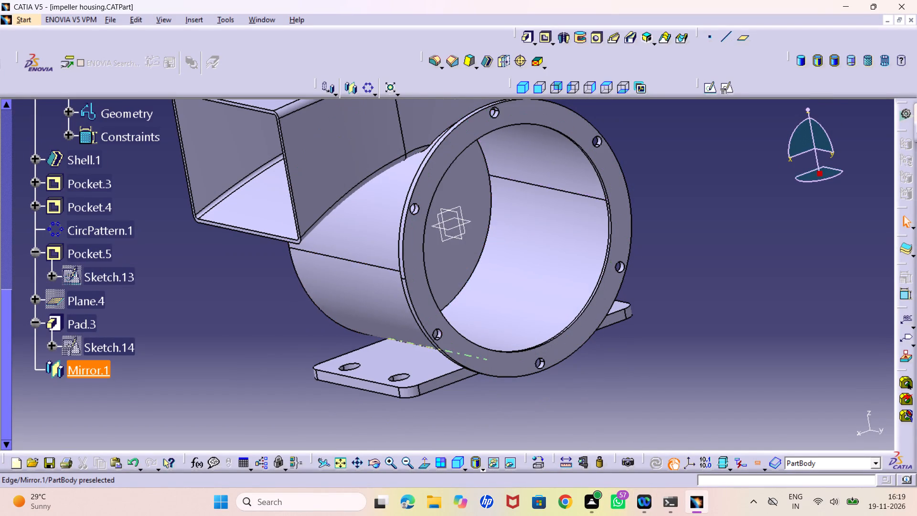
{"action": "middle_click_drag", "start_coordinate": [415, 348], "coordinate": [373, 211]}
{"action": "right_click_drag", "start_coordinate": [401, 317], "coordinate": [373, 215]}
{"action": "middle_click_drag", "start_coordinate": [425, 300], "coordinate": [445, 208]}
{"action": "right_click_drag", "start_coordinate": [425, 300], "coordinate": [445, 208]}
{"action": "middle_click_drag", "start_coordinate": [460, 221], "coordinate": [458, 250]}
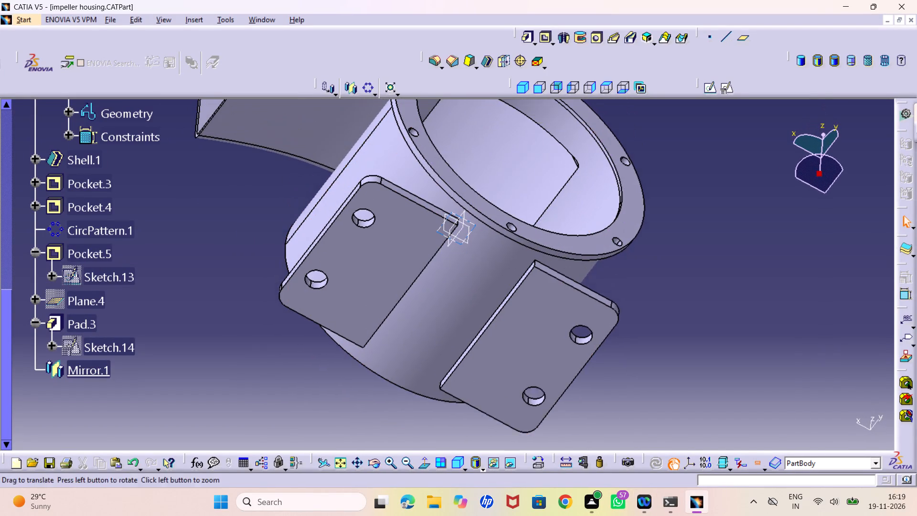
{"action": "middle_click_drag", "start_coordinate": [458, 250], "coordinate": [444, 272]}
{"action": "middle_click_drag", "start_coordinate": [470, 327], "coordinate": [469, 322]}
{"action": "right_click", "coordinate": [470, 327]}
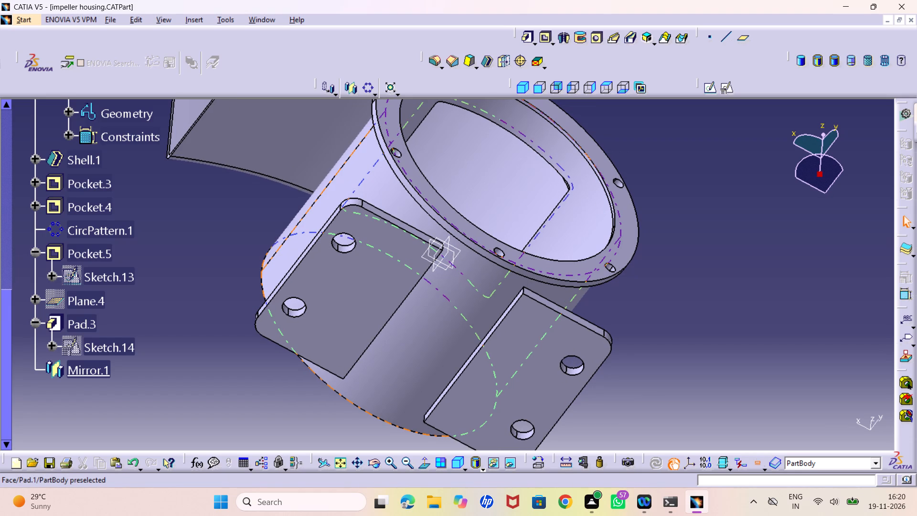
Measure the distance between the flange-side holes of the two mounting plates.
{"action": "left_click", "coordinate": [565, 461]}
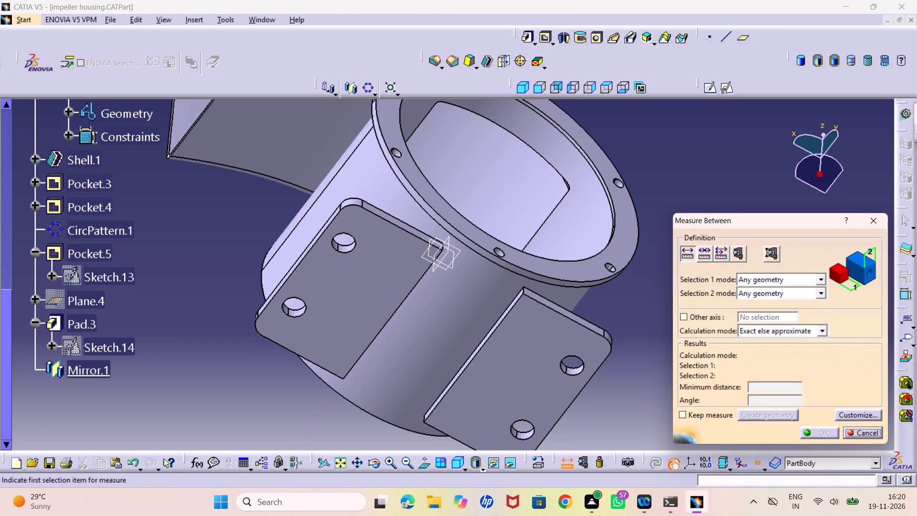
{"action": "left_click", "coordinate": [344, 253]}
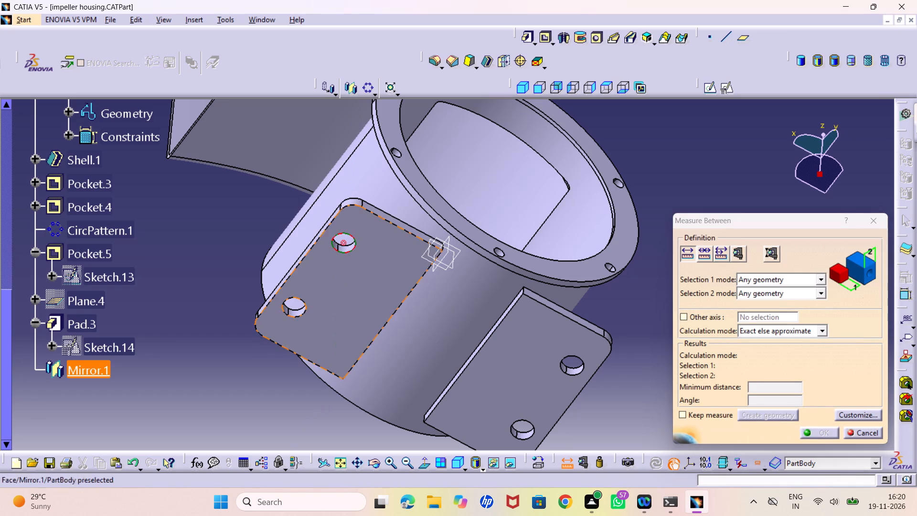
{"action": "left_click", "coordinate": [578, 373]}
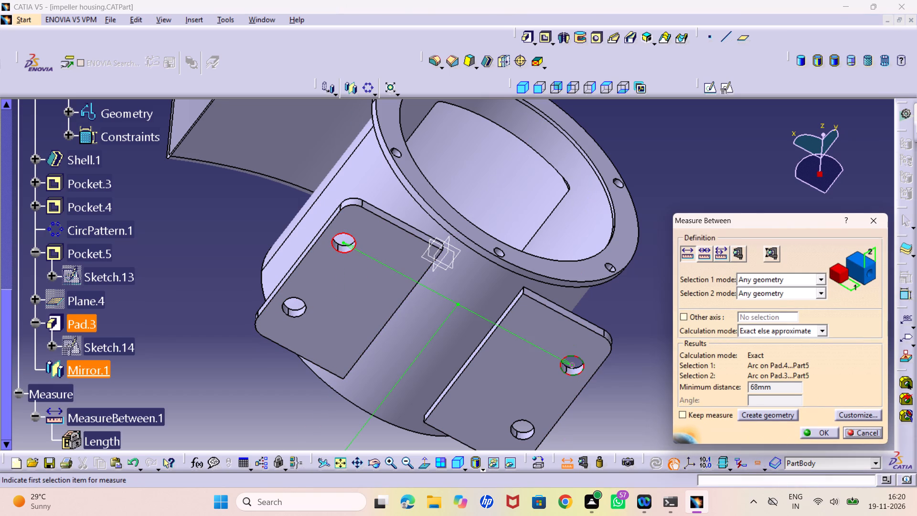
{"action": "middle_click_drag", "start_coordinate": [488, 341], "coordinate": [488, 374]}
{"action": "right_click", "coordinate": [488, 341]}
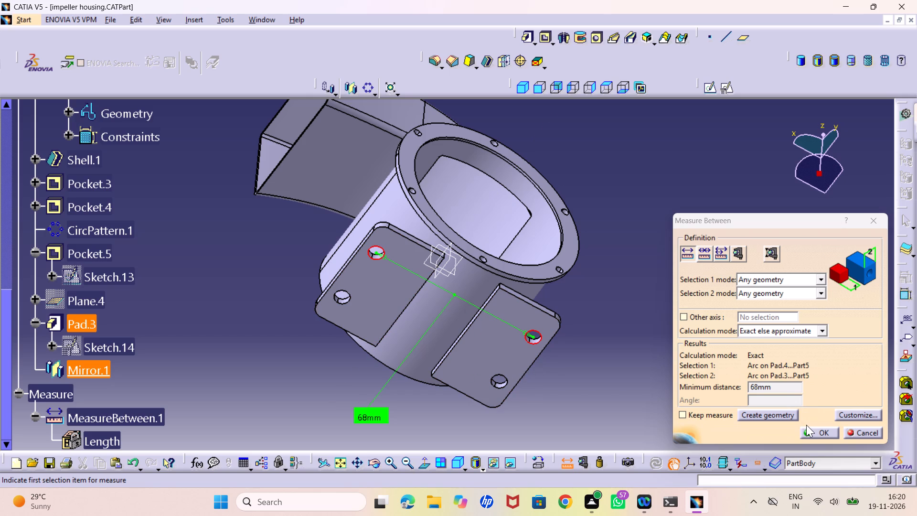
{"action": "left_click", "coordinate": [816, 435]}
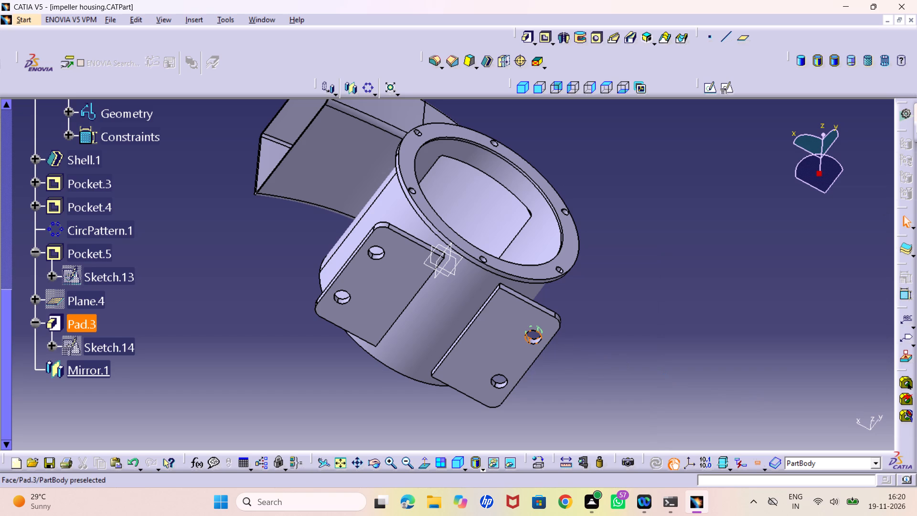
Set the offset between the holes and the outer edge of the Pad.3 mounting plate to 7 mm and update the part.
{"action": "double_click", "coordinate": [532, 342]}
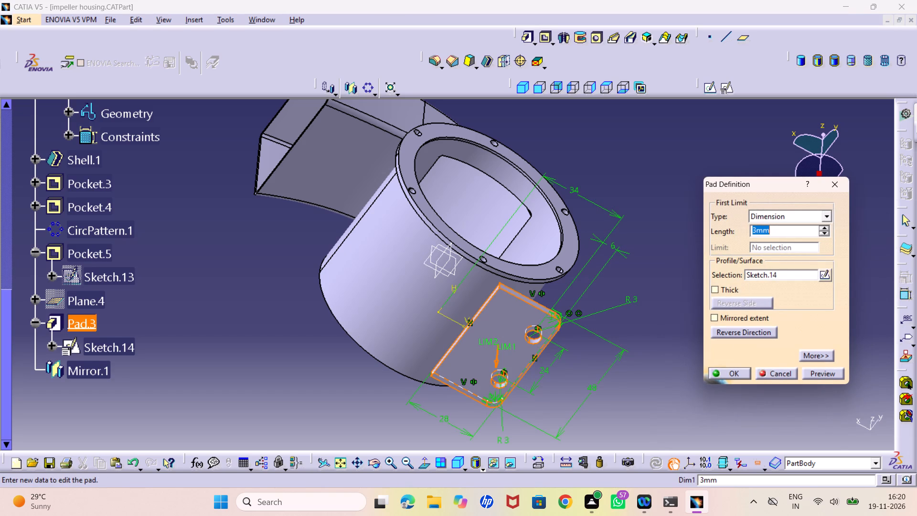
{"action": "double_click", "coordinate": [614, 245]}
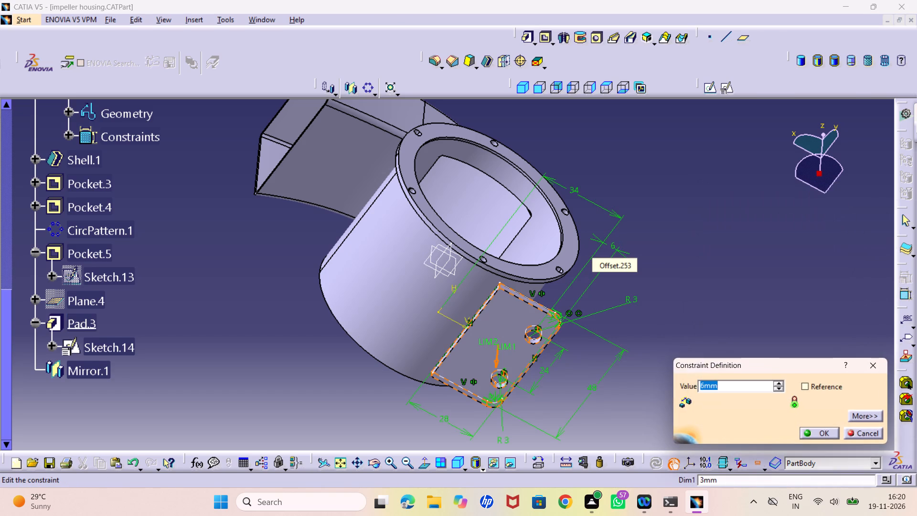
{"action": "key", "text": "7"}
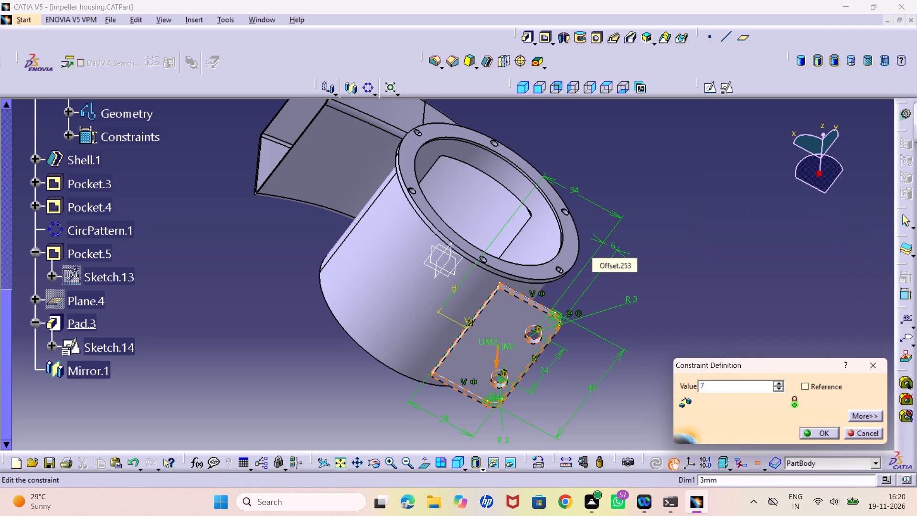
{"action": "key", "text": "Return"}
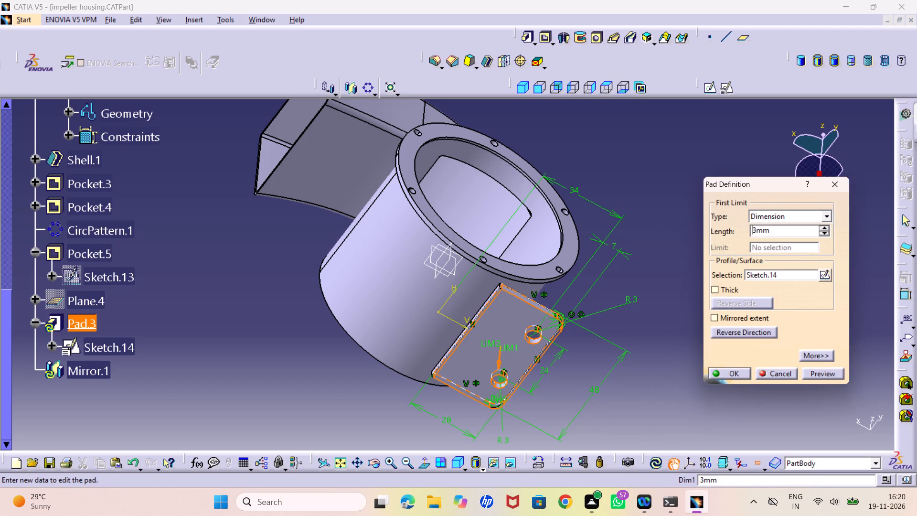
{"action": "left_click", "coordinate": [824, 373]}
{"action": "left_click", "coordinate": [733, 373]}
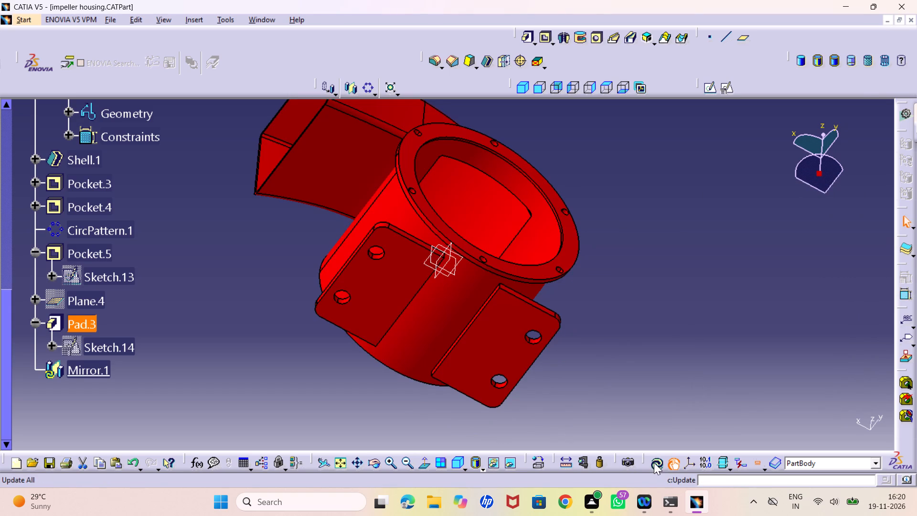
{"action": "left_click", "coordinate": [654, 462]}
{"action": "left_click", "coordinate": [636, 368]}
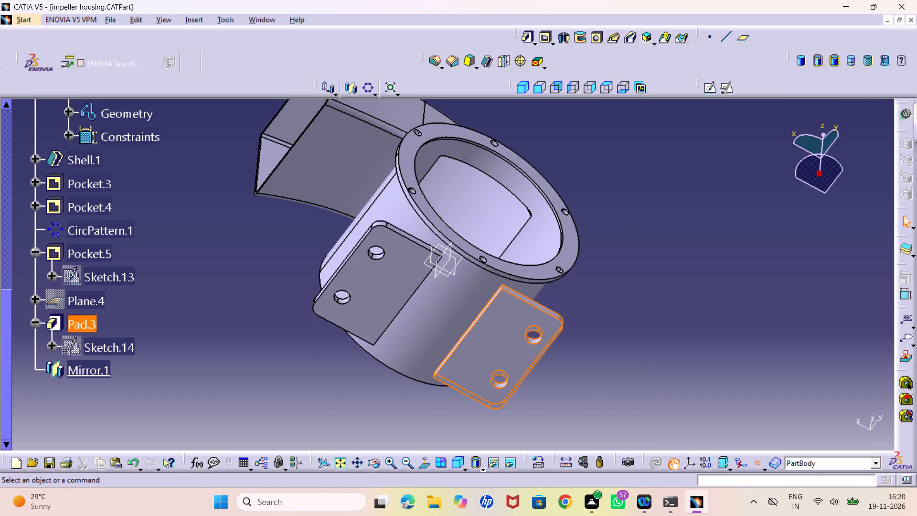
Measure the spacing between the flange-side holes of the two mounting plates again.
{"action": "left_click", "coordinate": [574, 466]}
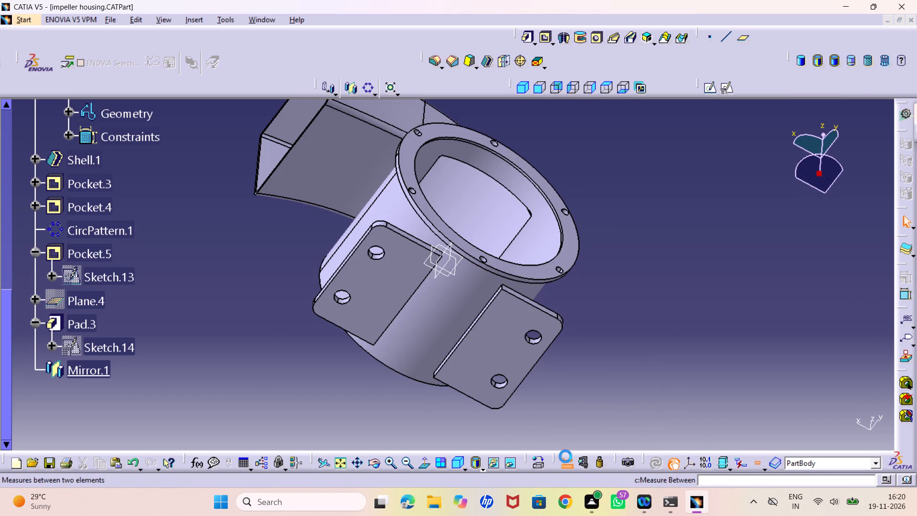
{"action": "left_click", "coordinate": [382, 254]}
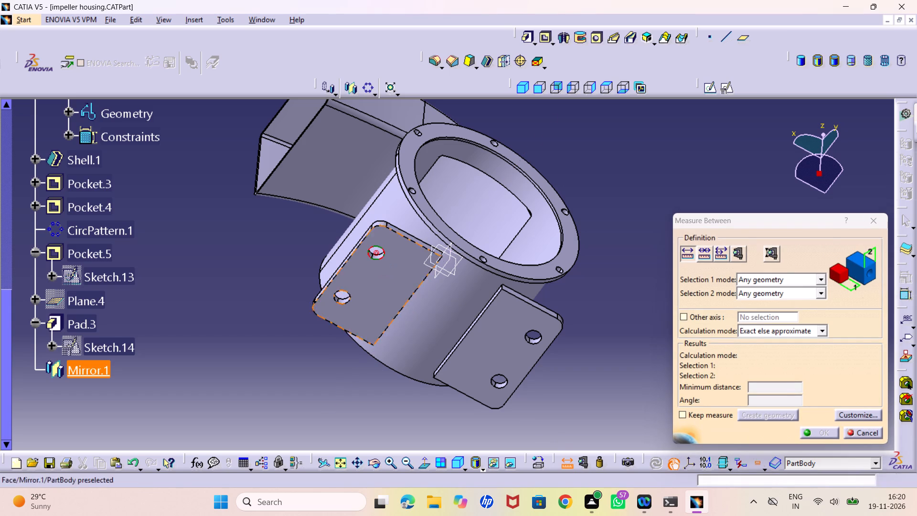
{"action": "left_click", "coordinate": [533, 343]}
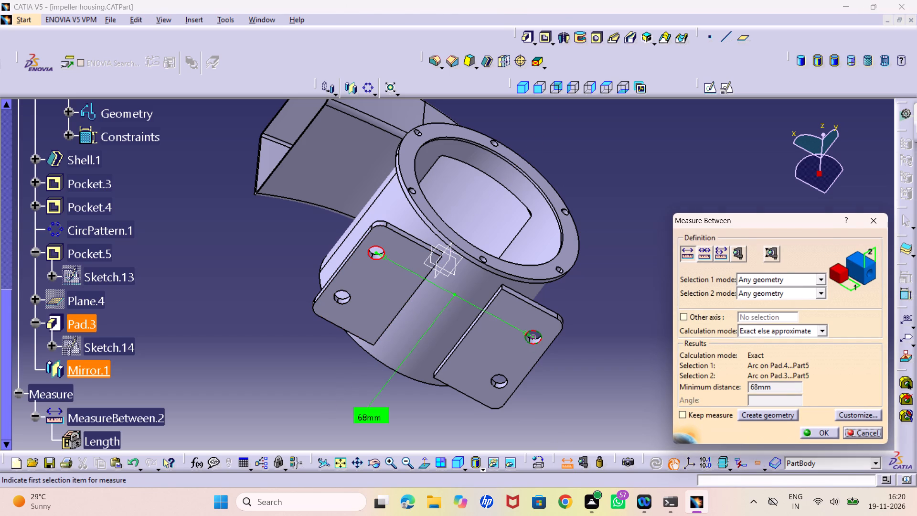
{"action": "left_click", "coordinate": [875, 223]}
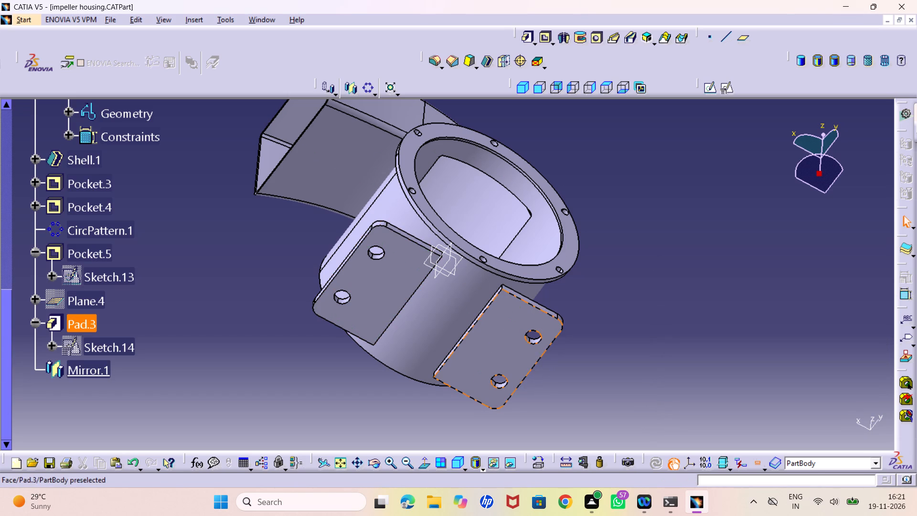
In Sketch.14 of Pad.3, set the offset from the hole centres to the plate's outer edge to 8 mm and update the part.
{"action": "double_click", "coordinate": [119, 345]}
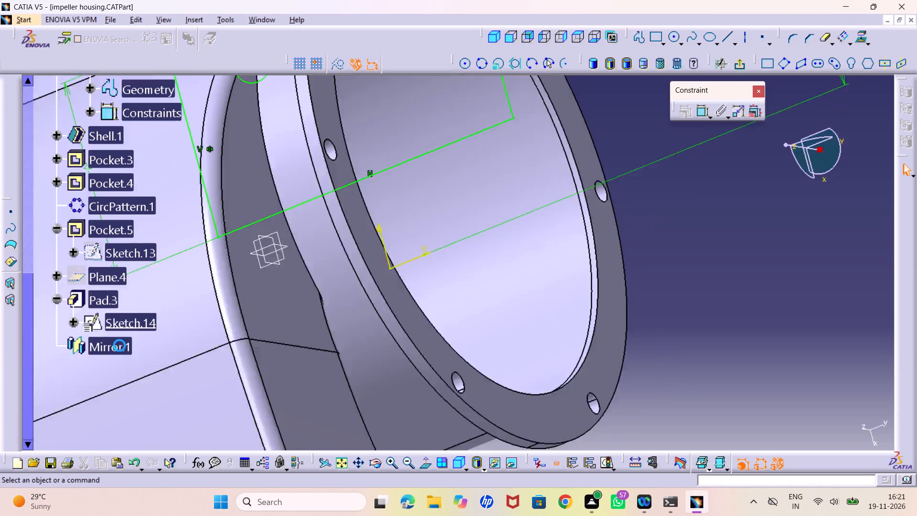
{"action": "middle_click_drag", "start_coordinate": [404, 236], "coordinate": [402, 286]}
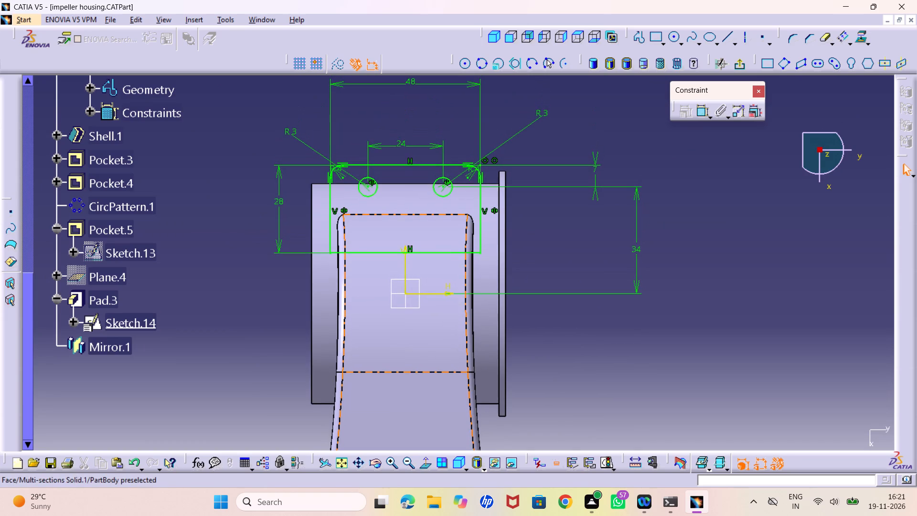
{"action": "middle_click_drag", "start_coordinate": [442, 207], "coordinate": [433, 158]}
{"action": "right_click", "coordinate": [442, 207]}
{"action": "middle_click", "coordinate": [433, 151]}
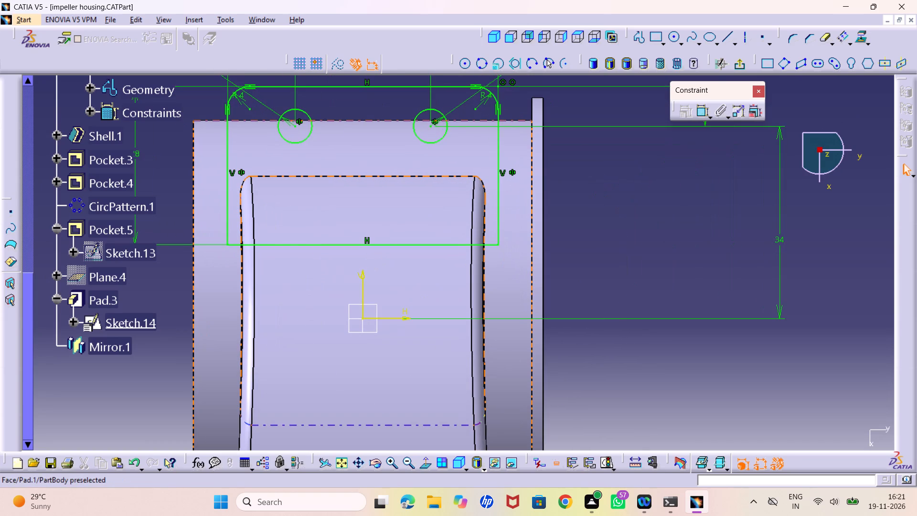
{"action": "right_click", "coordinate": [433, 151]}
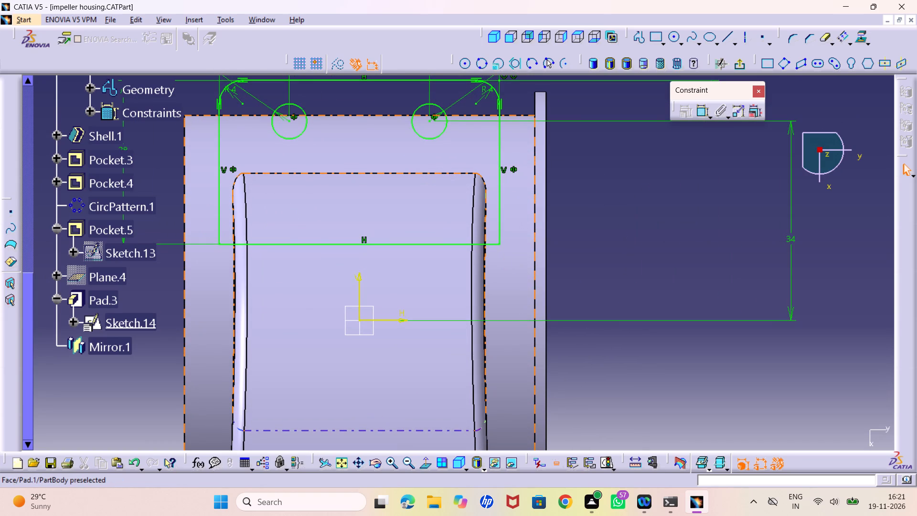
{"action": "middle_click_drag", "start_coordinate": [457, 162], "coordinate": [457, 147]}
{"action": "right_click", "coordinate": [457, 162]}
{"action": "scroll", "coordinate": [457, 162], "scroll_direction": "up", "scroll_amount": 1}
{"action": "middle_click_drag", "start_coordinate": [446, 131], "coordinate": [459, 197]}
{"action": "middle_click_drag", "start_coordinate": [449, 184], "coordinate": [461, 234]}
{"action": "right_click", "coordinate": [449, 184]}
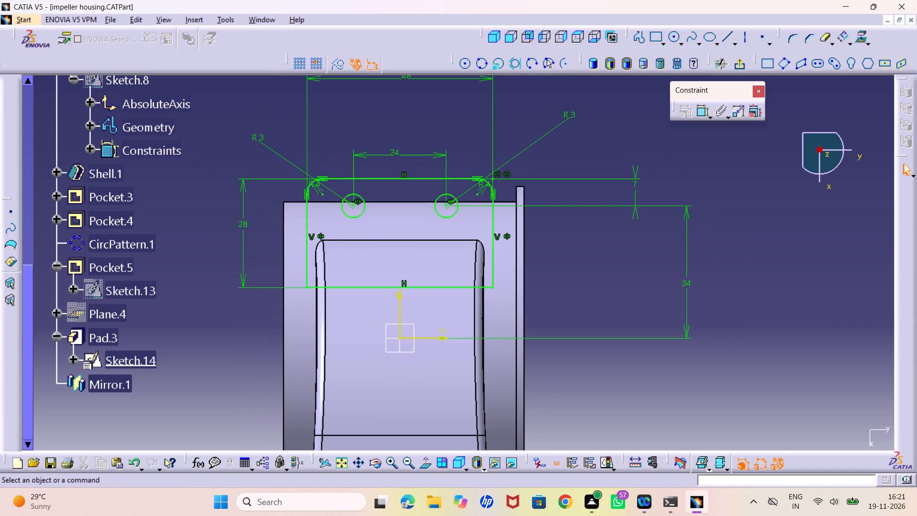
{"action": "double_click", "coordinate": [634, 181]}
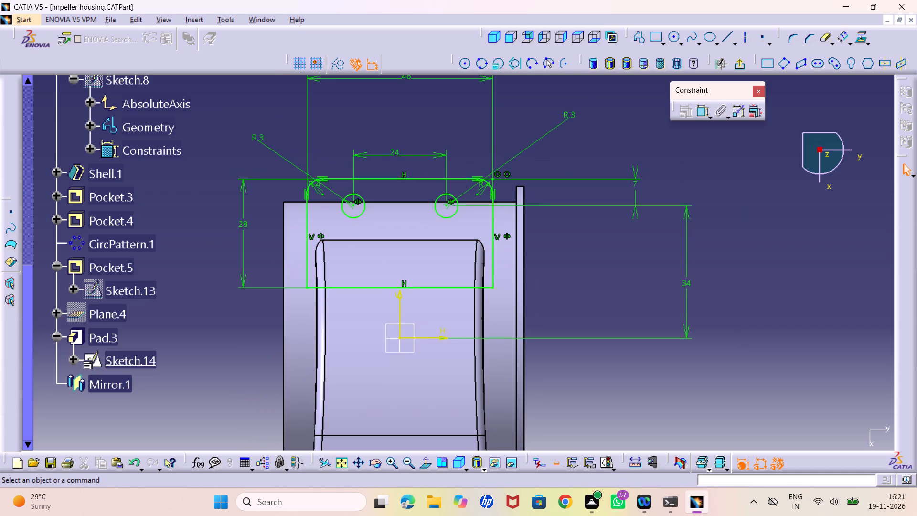
{"action": "double_click", "coordinate": [632, 183]}
{"action": "double_click", "coordinate": [635, 182]}
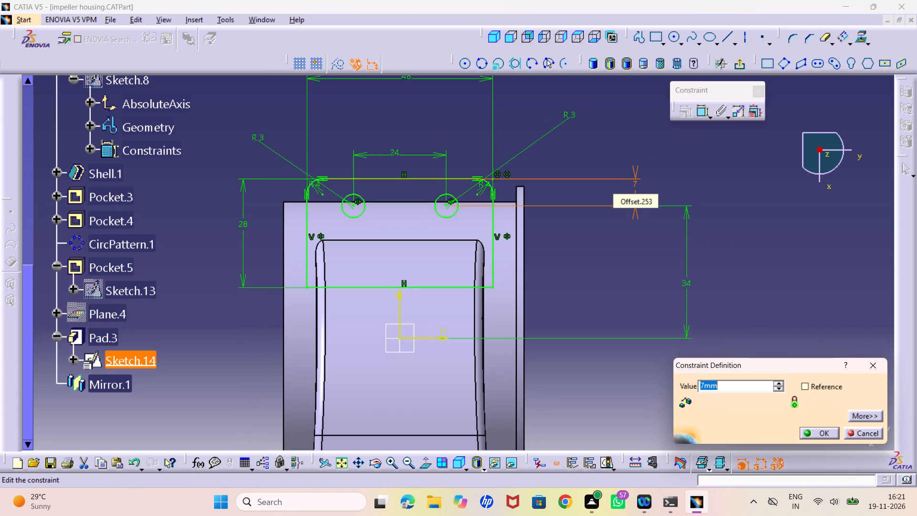
{"action": "key", "text": "8"}
{"action": "key", "text": "Return"}
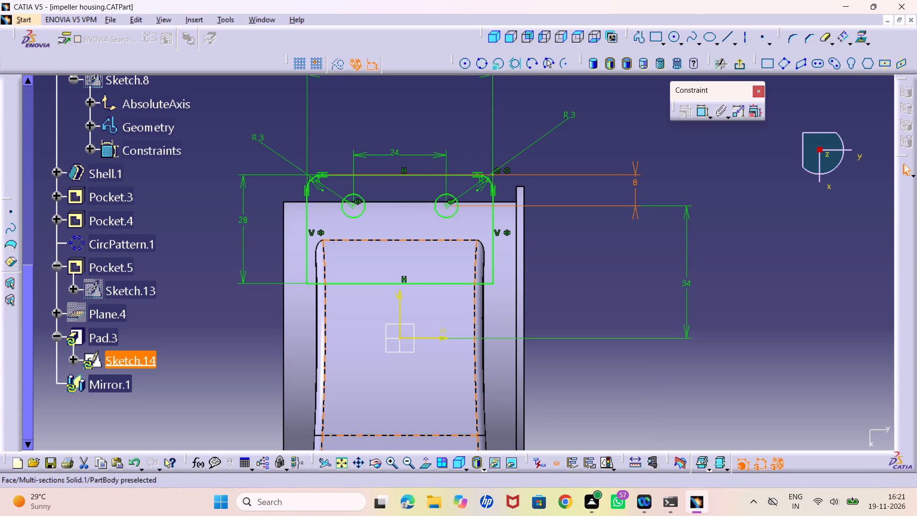
{"action": "left_click", "coordinate": [203, 276]}
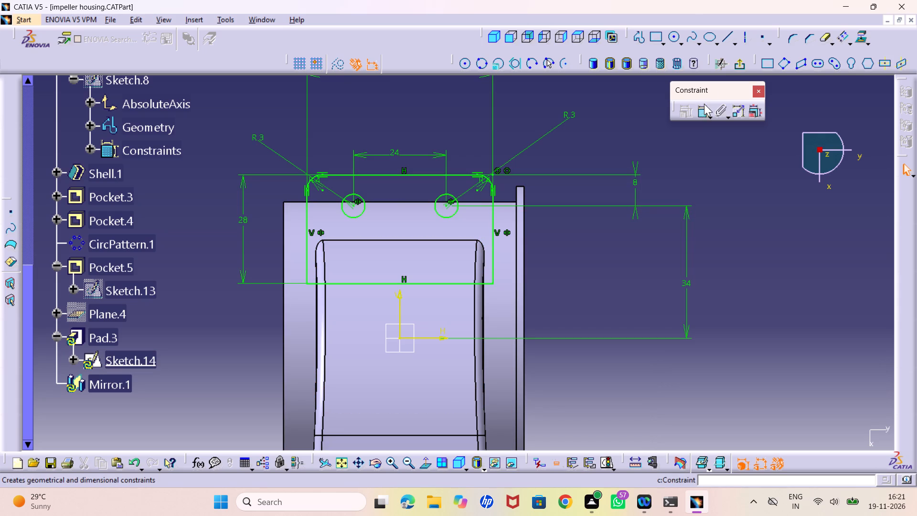
{"action": "left_click", "coordinate": [743, 64]}
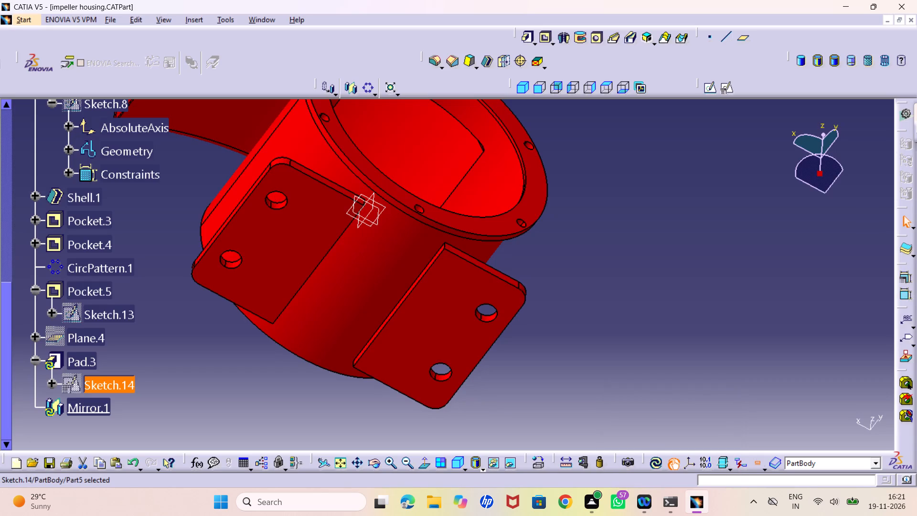
{"action": "left_click", "coordinate": [655, 463]}
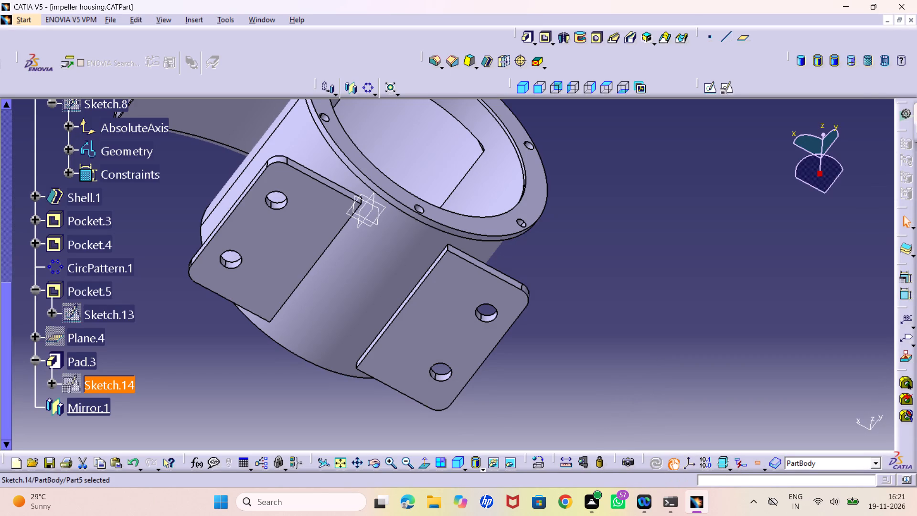
Measure the distance between the flange-side holes of Pad.3 and its mirrored plate, and inspect the measurement from the flange side.
{"action": "middle_click_drag", "start_coordinate": [476, 327], "coordinate": [503, 326]}
{"action": "right_click", "coordinate": [494, 310]}
{"action": "middle_click_drag", "start_coordinate": [503, 321], "coordinate": [498, 294]}
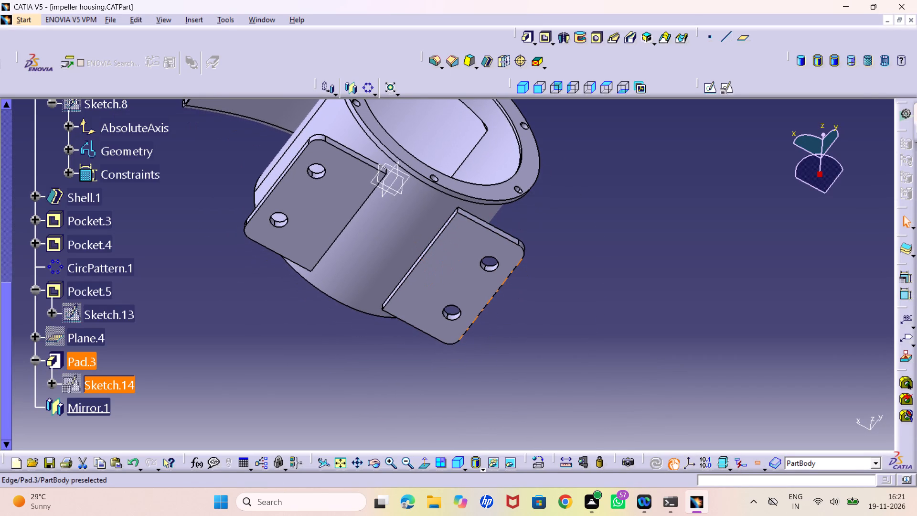
{"action": "left_click", "coordinate": [571, 460]}
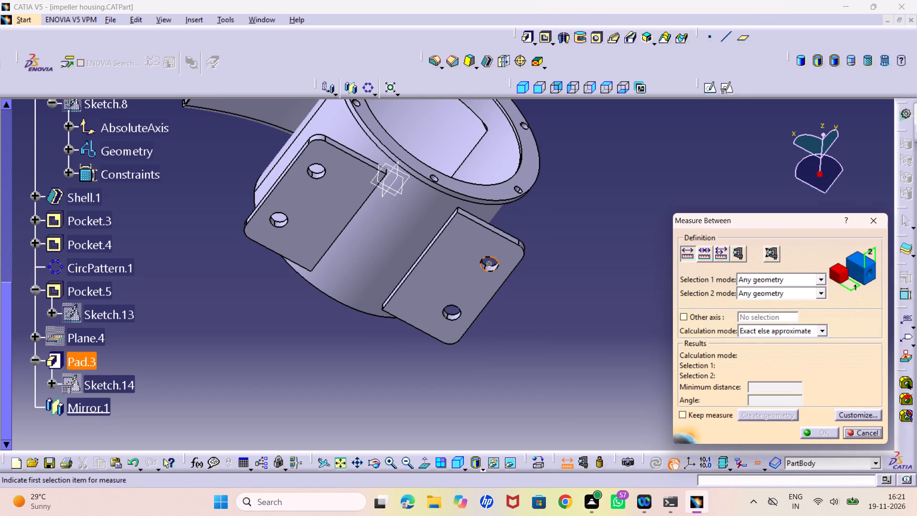
{"action": "left_click", "coordinate": [488, 269]}
{"action": "left_click", "coordinate": [317, 173]}
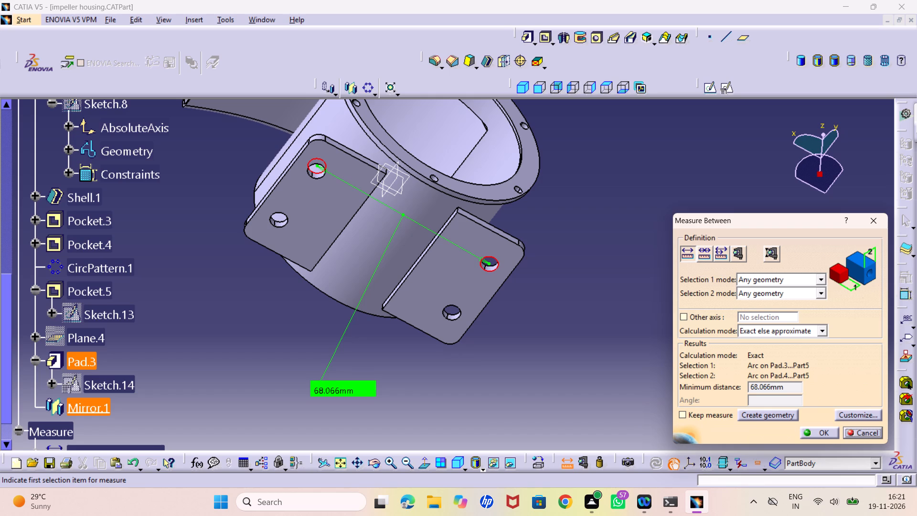
{"action": "middle_click_drag", "start_coordinate": [433, 259], "coordinate": [409, 415]}
{"action": "right_click_drag", "start_coordinate": [433, 259], "coordinate": [410, 415]}
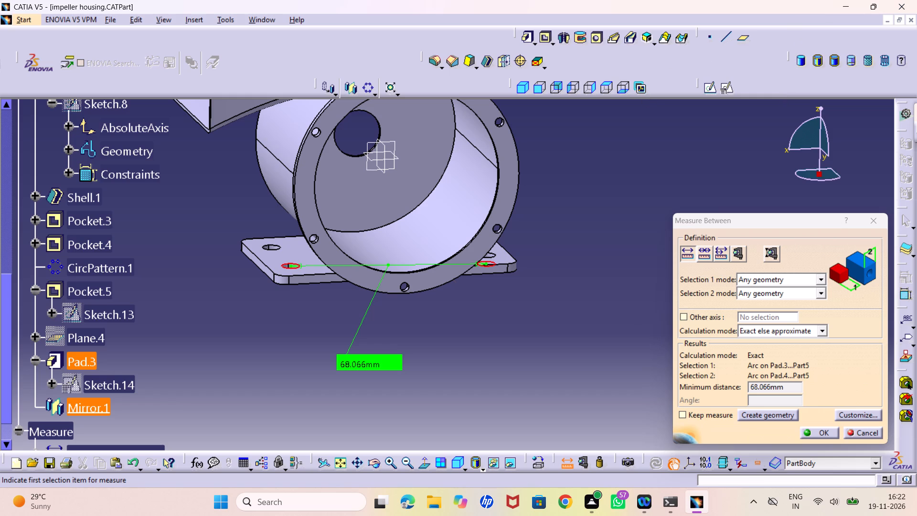
Inspect the measured distance between the flange-side plate holes from below and from the flange side, and end the measurement.
{"action": "middle_click_drag", "start_coordinate": [504, 333], "coordinate": [457, 187]}
{"action": "right_click_drag", "start_coordinate": [504, 333], "coordinate": [450, 210]}
{"action": "middle_click_drag", "start_coordinate": [314, 295], "coordinate": [326, 223]}
{"action": "right_click_drag", "start_coordinate": [314, 295], "coordinate": [326, 223]}
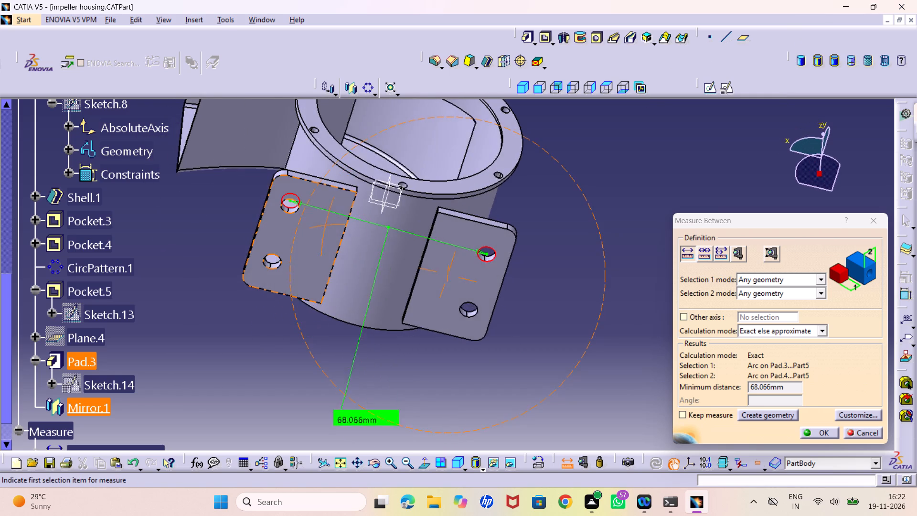
{"action": "middle_click_drag", "start_coordinate": [326, 223], "coordinate": [329, 216]}
{"action": "right_click_drag", "start_coordinate": [326, 223], "coordinate": [329, 216]}
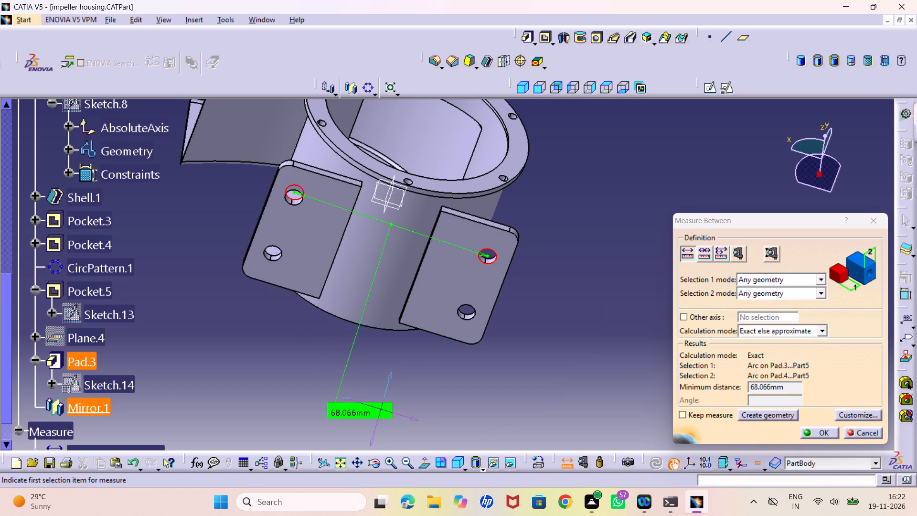
{"action": "middle_click_drag", "start_coordinate": [377, 311], "coordinate": [341, 453]}
{"action": "right_click_drag", "start_coordinate": [377, 311], "coordinate": [339, 451]}
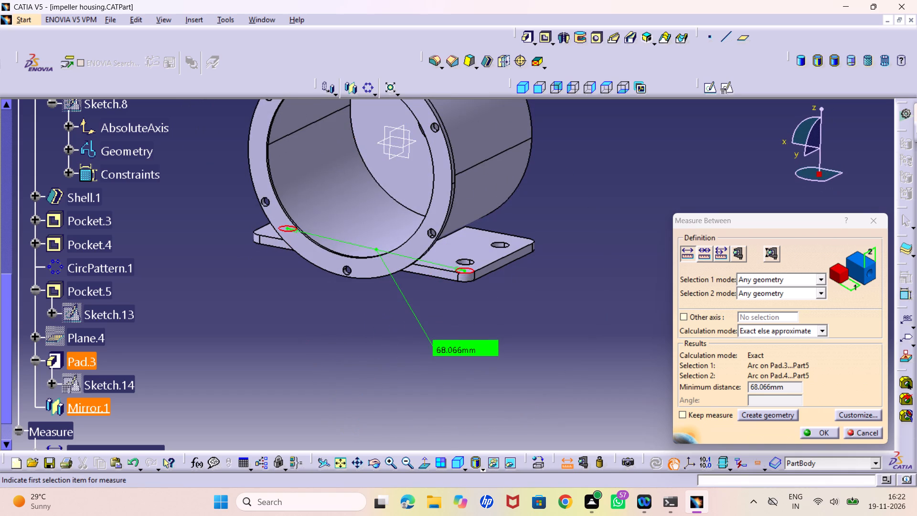
{"action": "middle_click_drag", "start_coordinate": [371, 313], "coordinate": [436, 325]}
{"action": "right_click_drag", "start_coordinate": [371, 313], "coordinate": [436, 325]}
{"action": "middle_click_drag", "start_coordinate": [302, 353], "coordinate": [345, 300]}
{"action": "right_click_drag", "start_coordinate": [302, 353], "coordinate": [345, 300]}
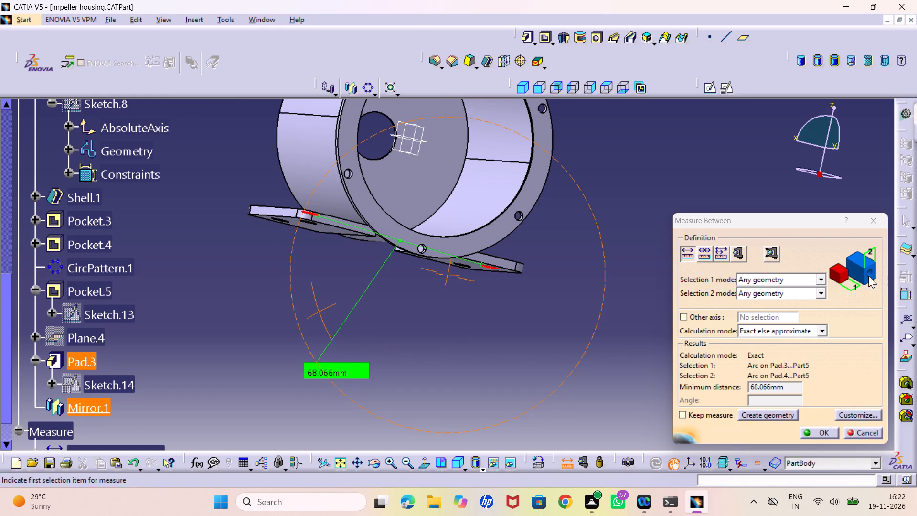
{"action": "left_click", "coordinate": [878, 221]}
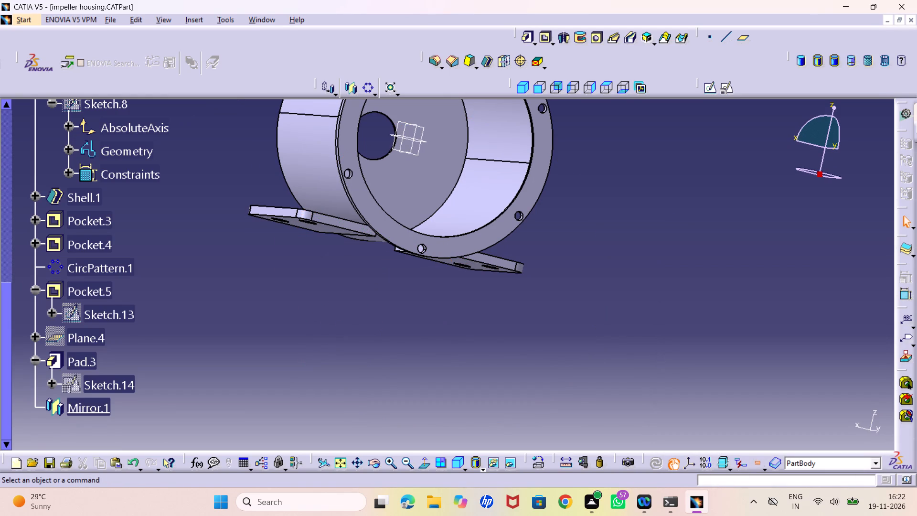
Examine both mounting plates and their holes from the flange side and from underneath.
{"action": "middle_click_drag", "start_coordinate": [486, 309], "coordinate": [454, 403]}
{"action": "right_click_drag", "start_coordinate": [486, 309], "coordinate": [453, 400]}
{"action": "middle_click_drag", "start_coordinate": [357, 366], "coordinate": [460, 332]}
{"action": "right_click_drag", "start_coordinate": [357, 366], "coordinate": [460, 326]}
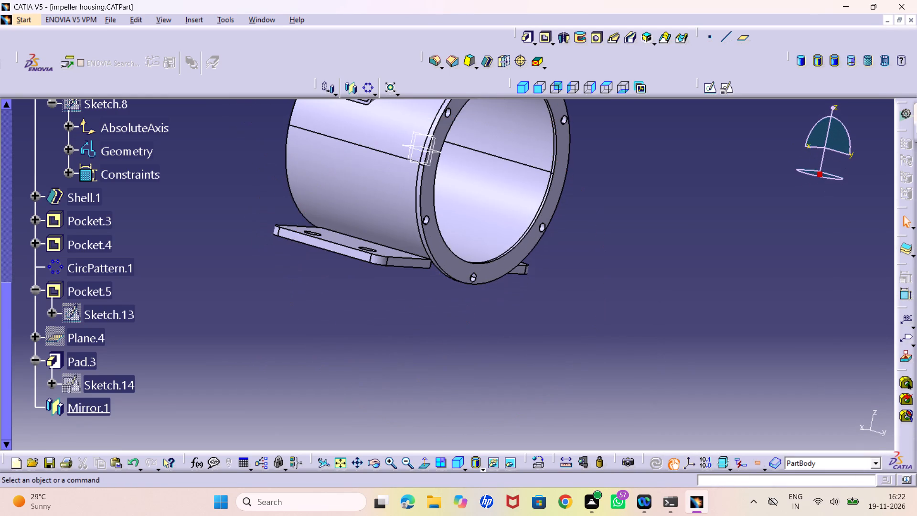
{"action": "middle_click_drag", "start_coordinate": [345, 259], "coordinate": [316, 326]}
{"action": "right_click_drag", "start_coordinate": [345, 259], "coordinate": [314, 324]}
{"action": "middle_click_drag", "start_coordinate": [409, 323], "coordinate": [402, 305]}
{"action": "right_click", "coordinate": [409, 323]}
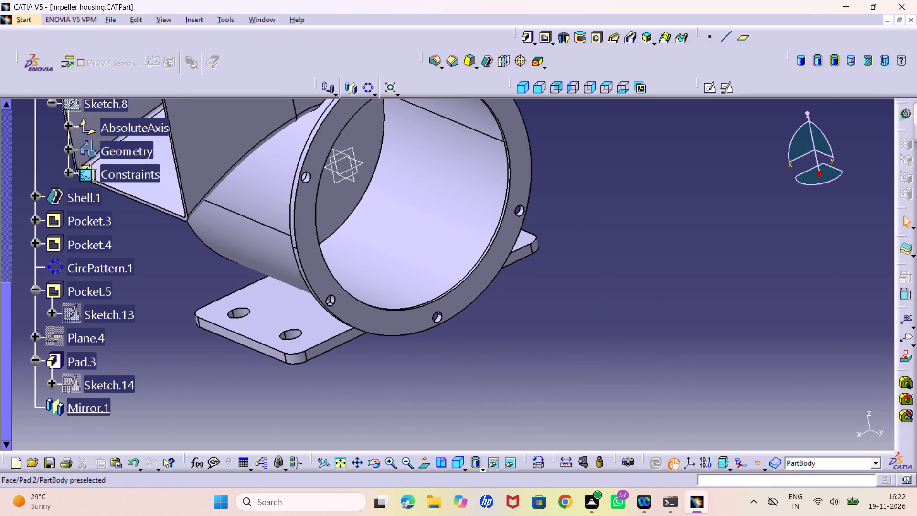
{"action": "middle_click_drag", "start_coordinate": [483, 335], "coordinate": [427, 312]}
{"action": "right_click_drag", "start_coordinate": [483, 335], "coordinate": [423, 312]}
{"action": "middle_click_drag", "start_coordinate": [318, 334], "coordinate": [402, 210]}
{"action": "right_click_drag", "start_coordinate": [318, 334], "coordinate": [402, 210]}
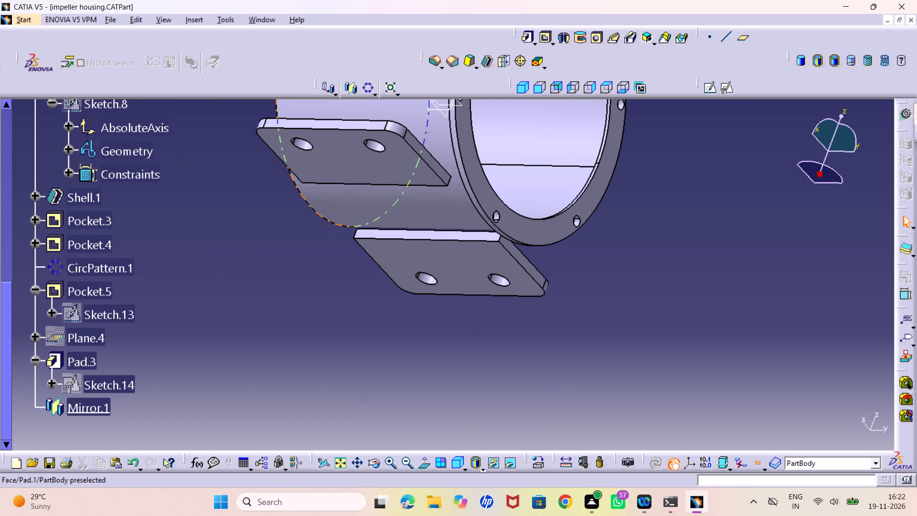
{"action": "middle_click_drag", "start_coordinate": [292, 249], "coordinate": [295, 281]}
Open Sketch.14 of the Pad.3 mounting plate for editing.
{"action": "double_click", "coordinate": [346, 196]}
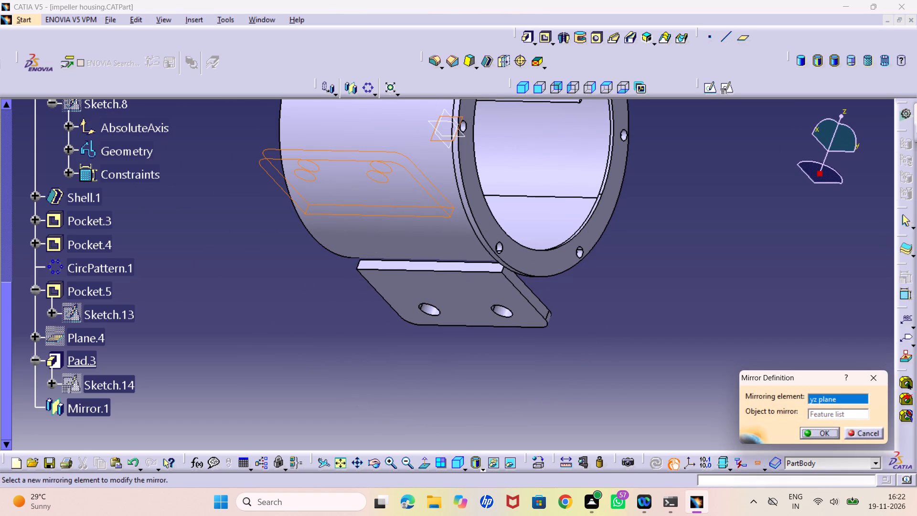
{"action": "left_click", "coordinate": [877, 380]}
{"action": "double_click", "coordinate": [472, 313]}
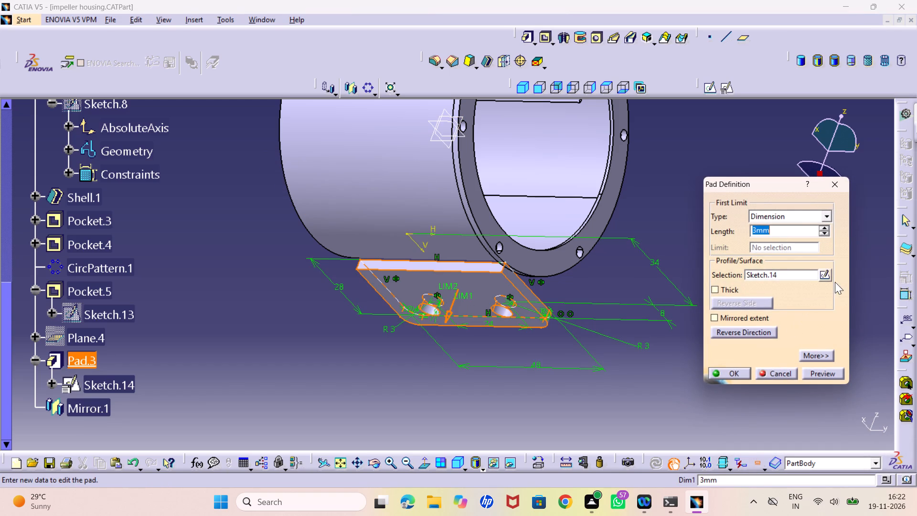
{"action": "left_click", "coordinate": [824, 275]}
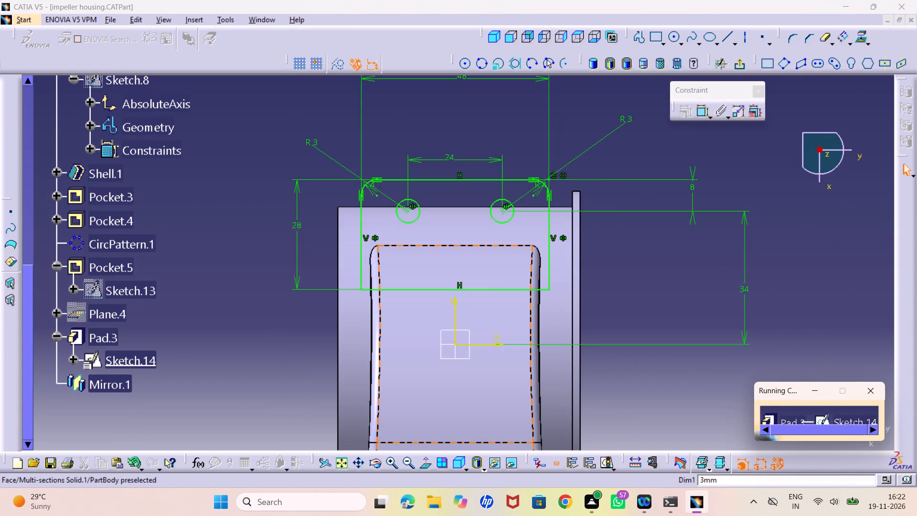
Examine the plate outline, hole positions and dimensions of Sketch.14 in relation to the housing.
{"action": "middle_click_drag", "start_coordinate": [500, 269], "coordinate": [500, 265]}
{"action": "right_click", "coordinate": [500, 269]}
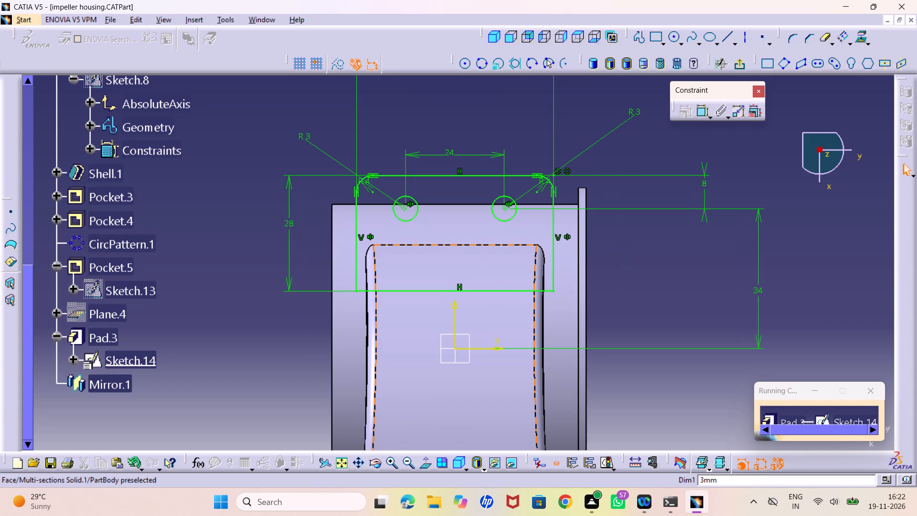
{"action": "middle_click_drag", "start_coordinate": [440, 165], "coordinate": [453, 182]}
{"action": "right_click", "coordinate": [440, 165]}
{"action": "middle_click_drag", "start_coordinate": [451, 140], "coordinate": [452, 144]}
{"action": "right_click", "coordinate": [451, 140]}
{"action": "middle_click_drag", "start_coordinate": [454, 125], "coordinate": [455, 148]}
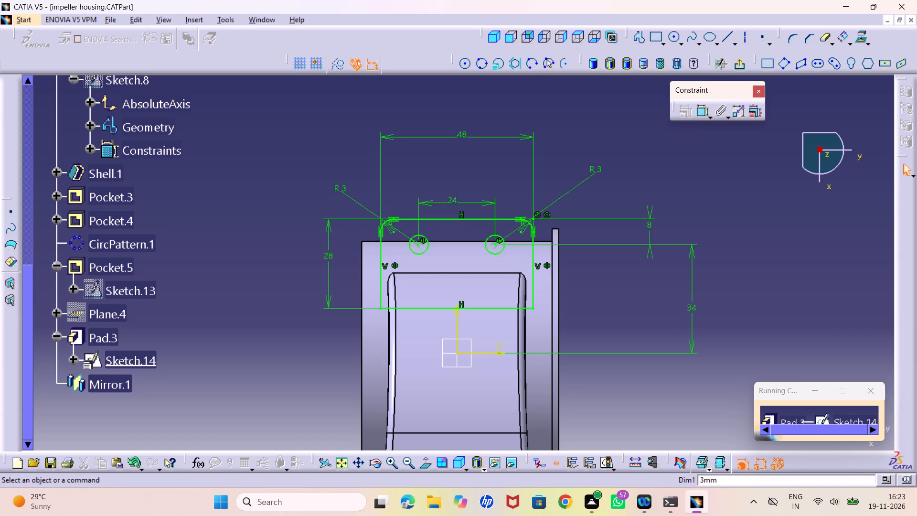
{"action": "middle_click_drag", "start_coordinate": [430, 161], "coordinate": [430, 171]}
{"action": "right_click", "coordinate": [430, 161]}
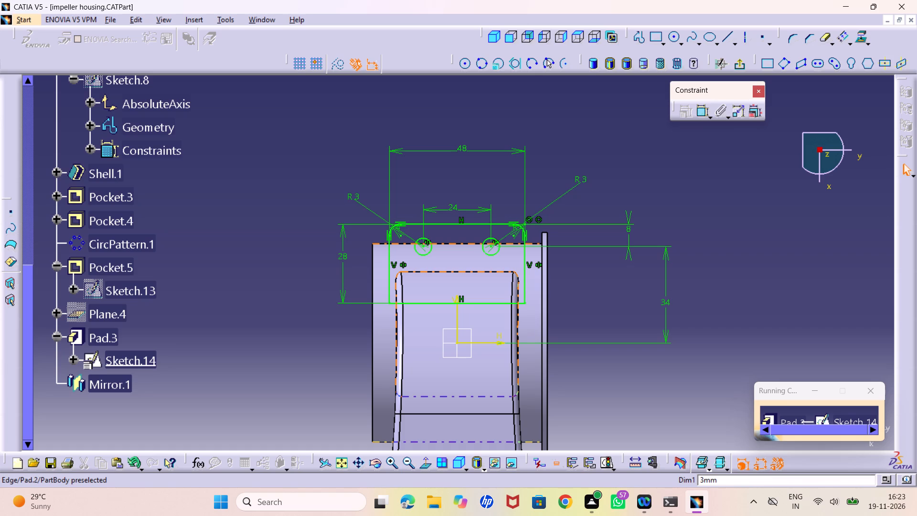
{"action": "middle_click_drag", "start_coordinate": [550, 321], "coordinate": [550, 322]}
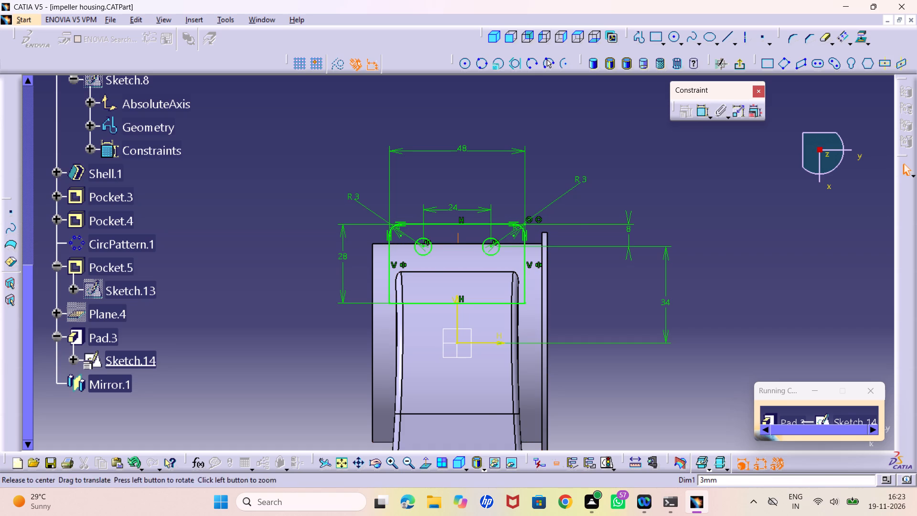
{"action": "middle_click_drag", "start_coordinate": [550, 322], "coordinate": [510, 325]}
{"action": "right_click_drag", "start_coordinate": [550, 322], "coordinate": [510, 325]}
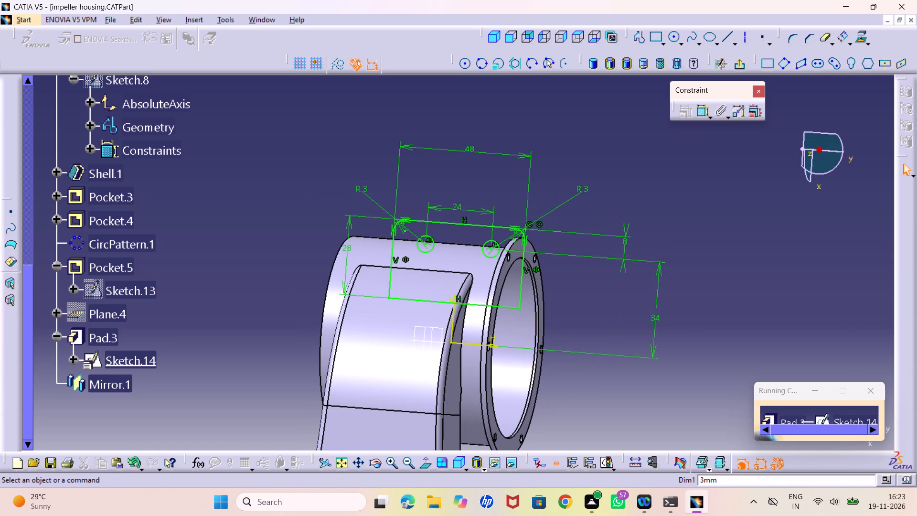
{"action": "middle_click_drag", "start_coordinate": [363, 319], "coordinate": [409, 343]}
{"action": "right_click_drag", "start_coordinate": [363, 319], "coordinate": [409, 343]}
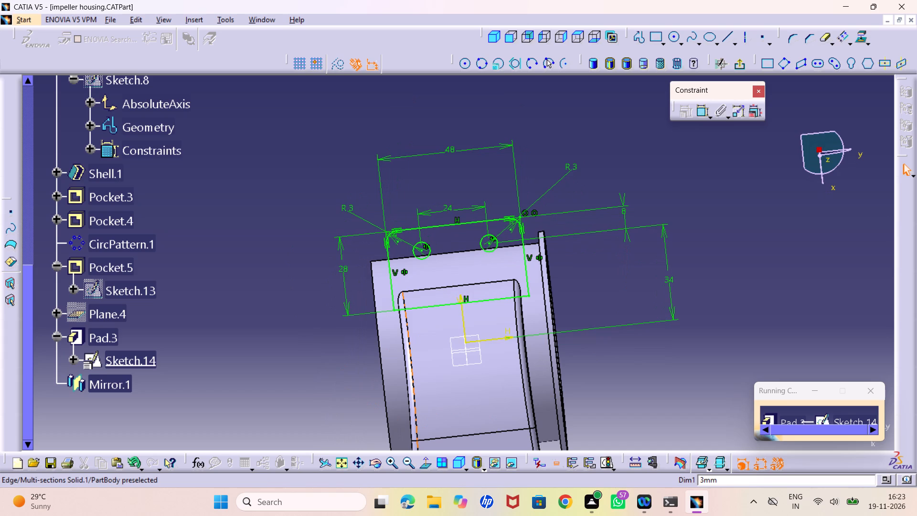
{"action": "middle_click_drag", "start_coordinate": [413, 267], "coordinate": [413, 246]}
{"action": "right_click", "coordinate": [413, 267]}
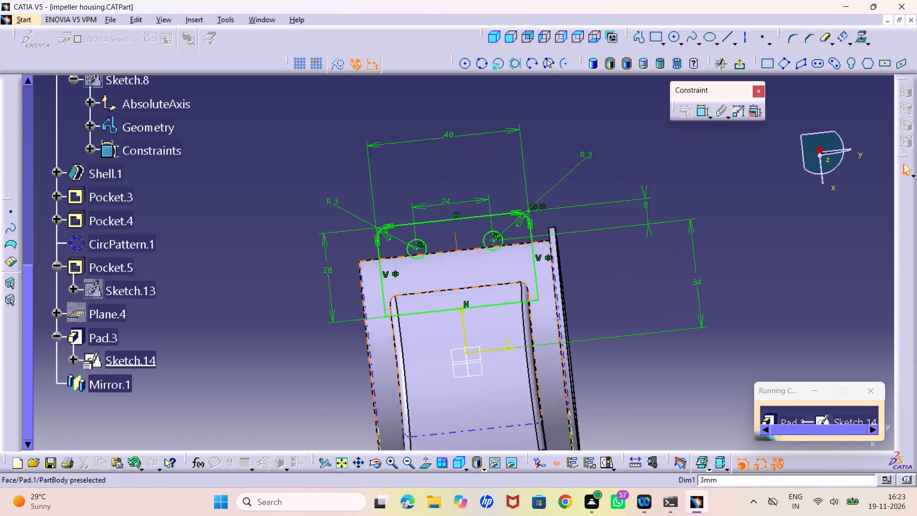
{"action": "middle_click_drag", "start_coordinate": [413, 246], "coordinate": [417, 225]}
{"action": "middle_click_drag", "start_coordinate": [476, 243], "coordinate": [445, 249]}
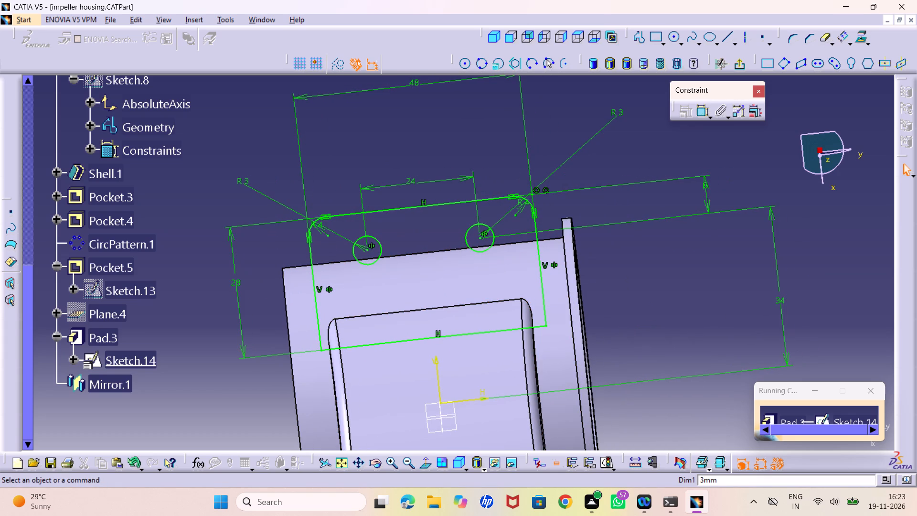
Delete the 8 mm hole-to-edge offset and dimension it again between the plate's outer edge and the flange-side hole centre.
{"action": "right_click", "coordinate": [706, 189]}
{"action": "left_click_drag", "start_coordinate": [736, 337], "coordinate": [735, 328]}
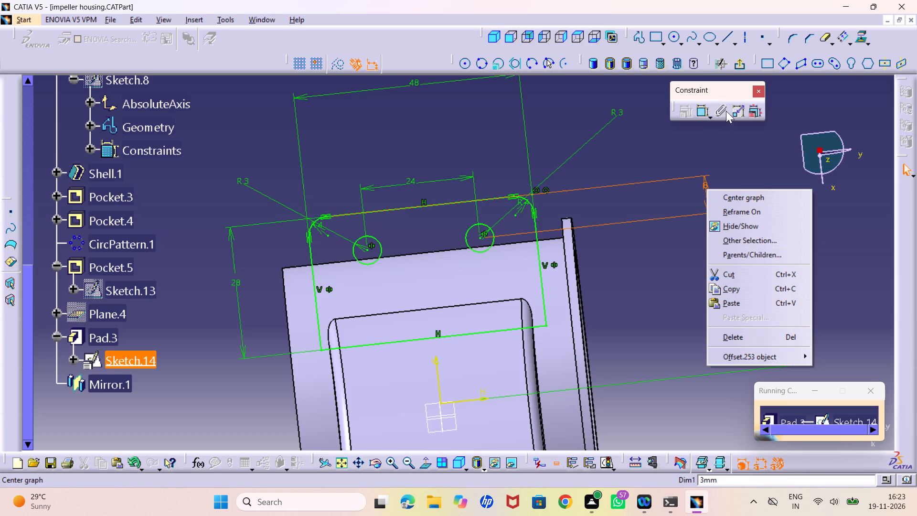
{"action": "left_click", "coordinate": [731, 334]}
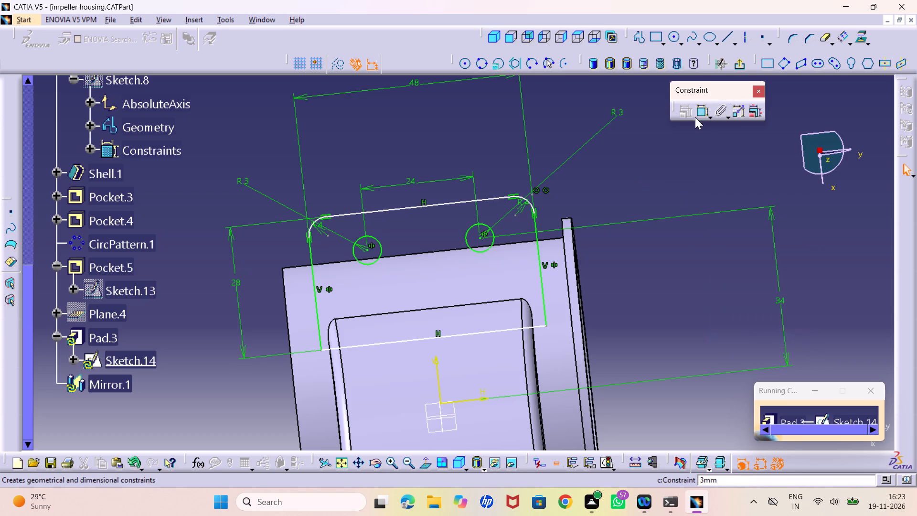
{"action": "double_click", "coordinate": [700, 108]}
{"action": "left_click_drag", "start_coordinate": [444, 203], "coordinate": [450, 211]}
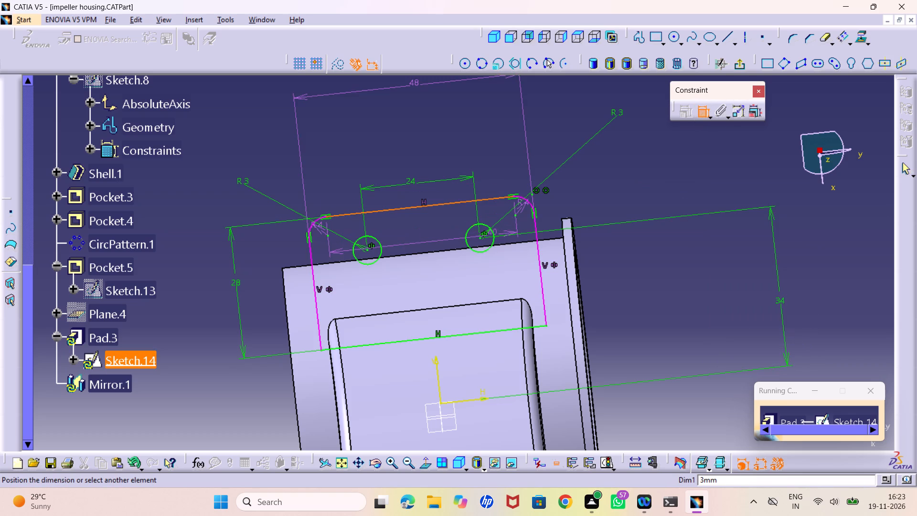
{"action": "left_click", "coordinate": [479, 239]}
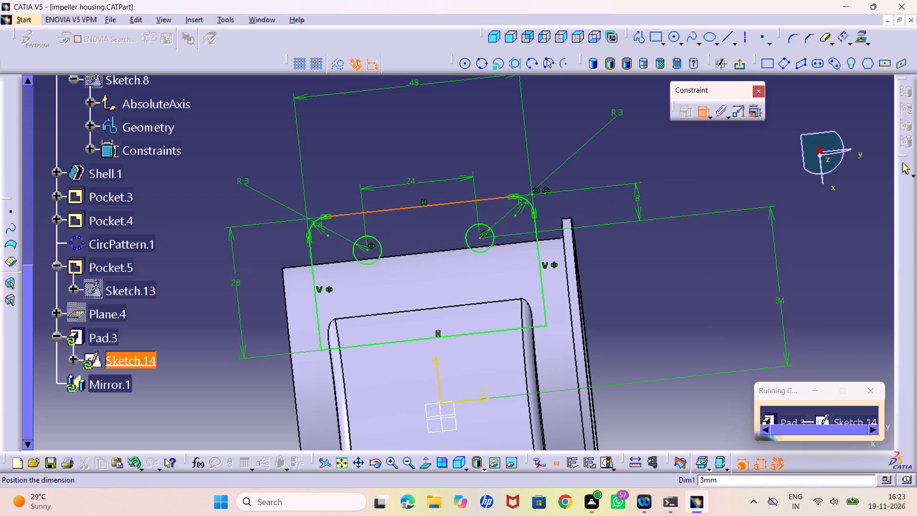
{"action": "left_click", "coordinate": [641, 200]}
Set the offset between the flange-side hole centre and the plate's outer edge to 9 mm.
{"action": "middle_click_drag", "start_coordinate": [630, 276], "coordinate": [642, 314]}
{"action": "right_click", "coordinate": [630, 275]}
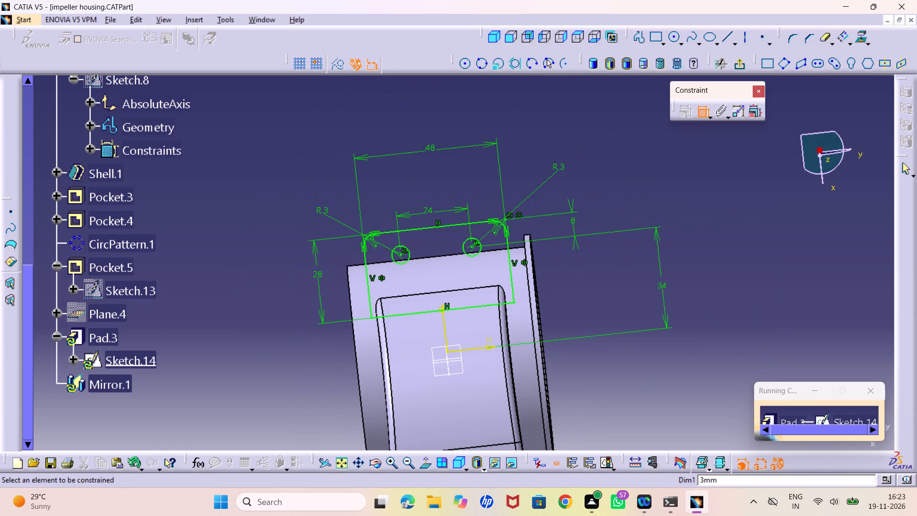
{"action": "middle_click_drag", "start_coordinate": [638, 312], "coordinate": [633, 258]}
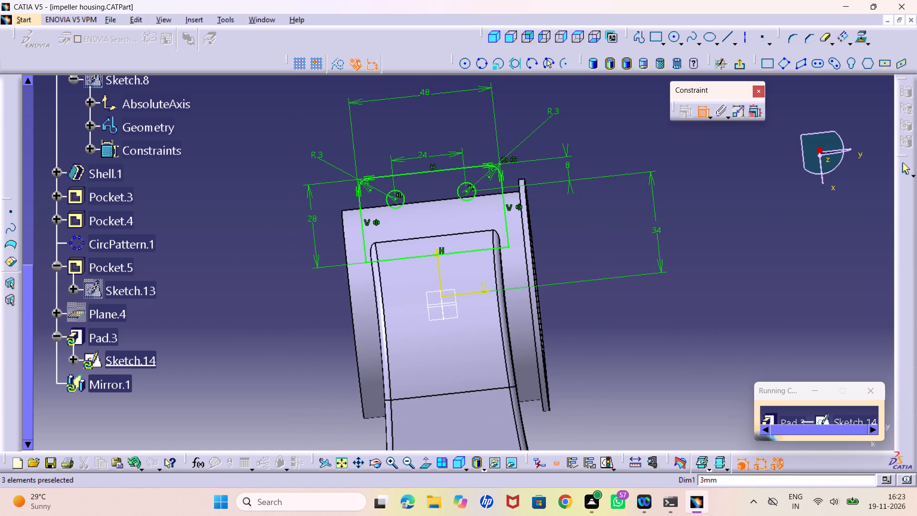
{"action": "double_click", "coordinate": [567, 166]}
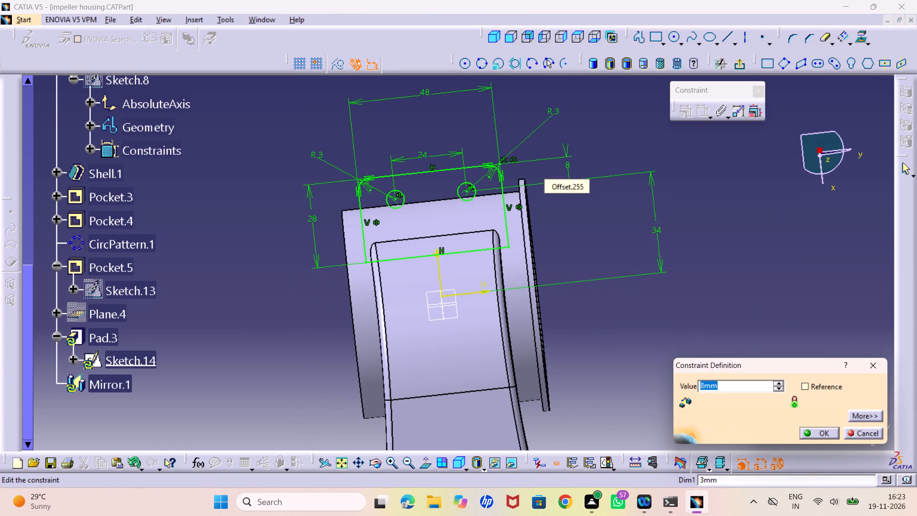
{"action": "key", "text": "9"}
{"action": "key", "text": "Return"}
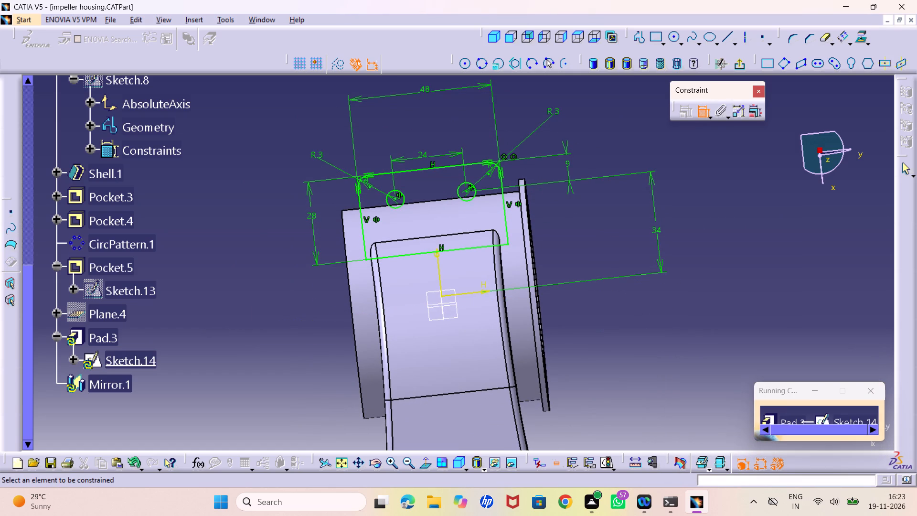
Delete the 34 mm dimension locating the holes from the sketch's horizontal axis and the 9 mm hole-to-edge offset.
{"action": "right_click", "coordinate": [656, 230]}
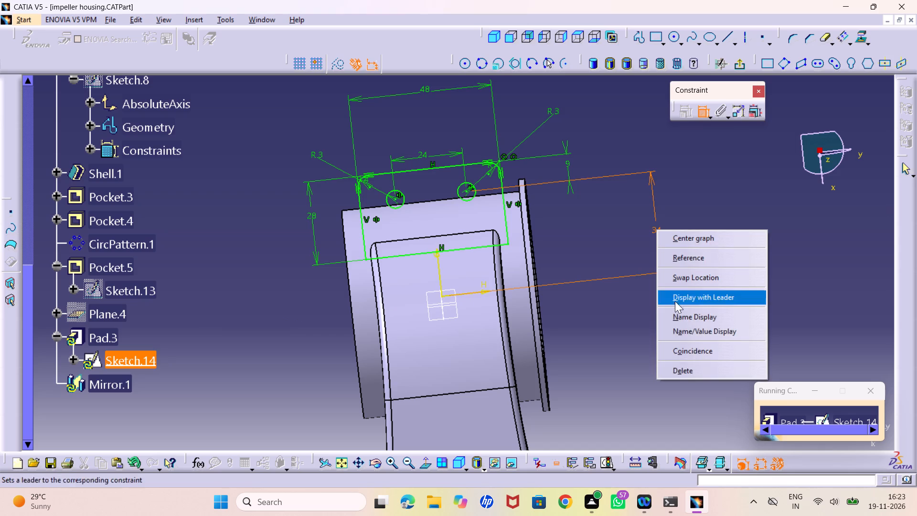
{"action": "left_click", "coordinate": [696, 374]}
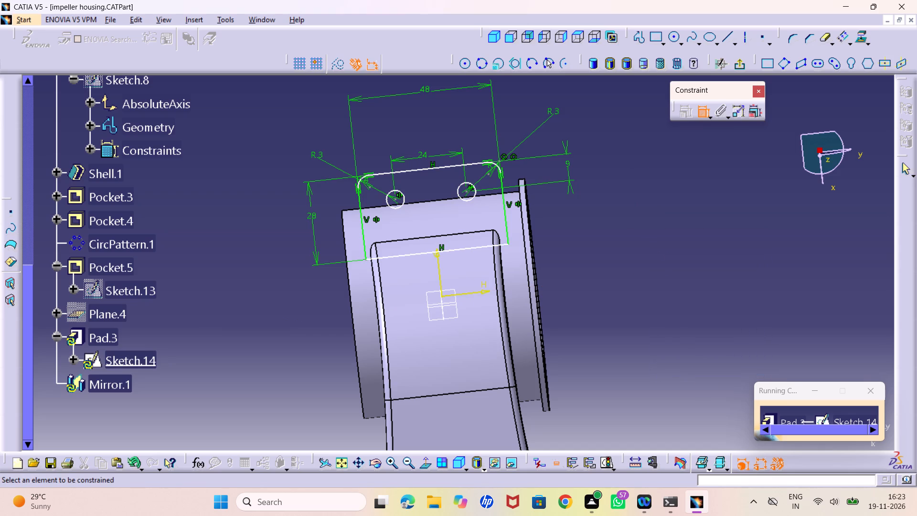
{"action": "right_click", "coordinate": [567, 162]}
{"action": "left_click", "coordinate": [609, 311]}
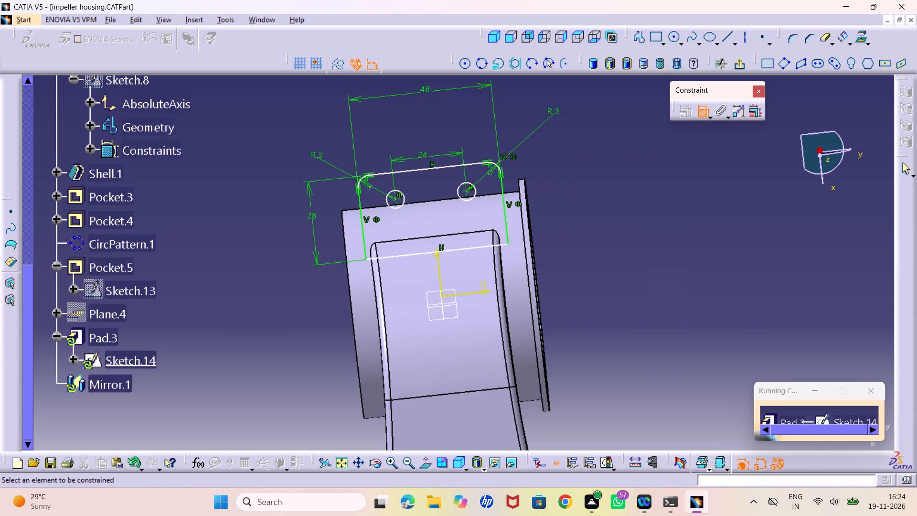
Dimension the offset from the flange-side hole centre to the plate's outer edge and set it to 8 mm.
{"action": "middle_click_drag", "start_coordinate": [467, 206], "coordinate": [467, 136]}
{"action": "right_click", "coordinate": [467, 206]}
{"action": "middle_click_drag", "start_coordinate": [471, 128], "coordinate": [467, 179]}
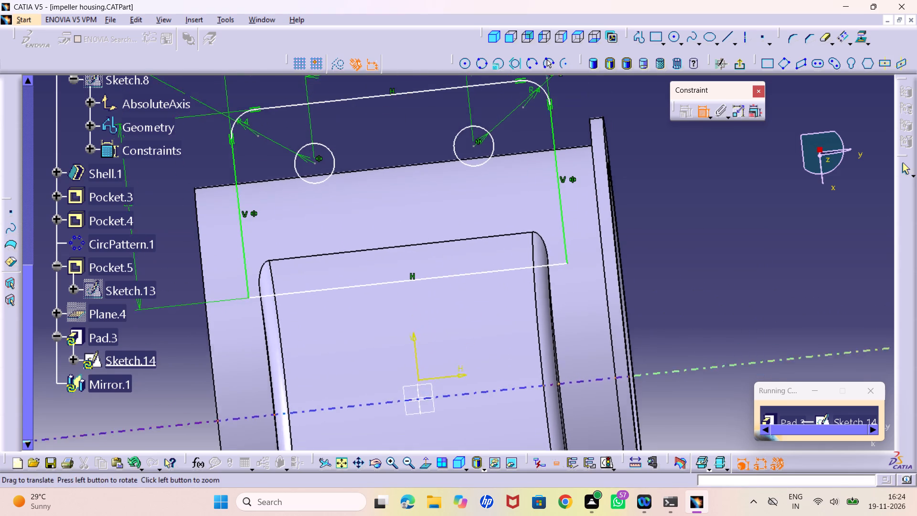
{"action": "middle_click_drag", "start_coordinate": [467, 179], "coordinate": [467, 183]}
{"action": "left_click", "coordinate": [473, 161]}
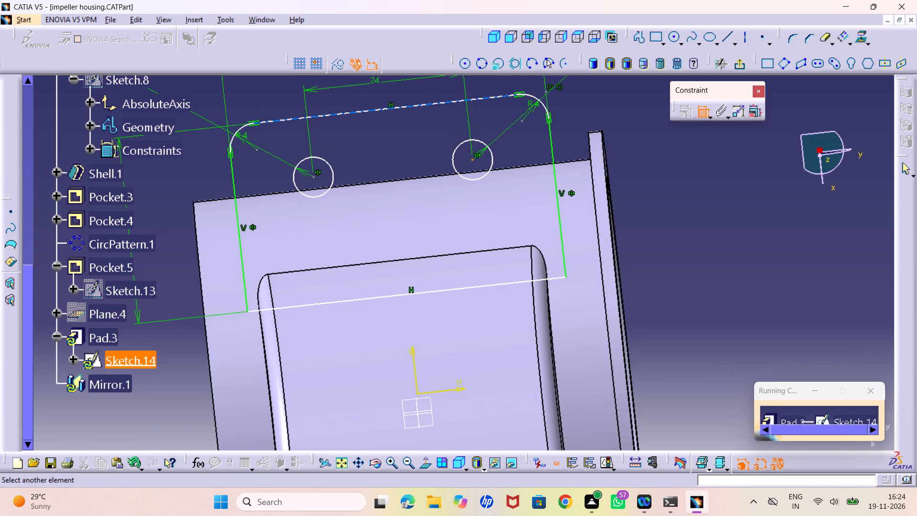
{"action": "left_click", "coordinate": [485, 99]}
{"action": "left_click", "coordinate": [628, 125]}
{"action": "double_click", "coordinate": [627, 123]}
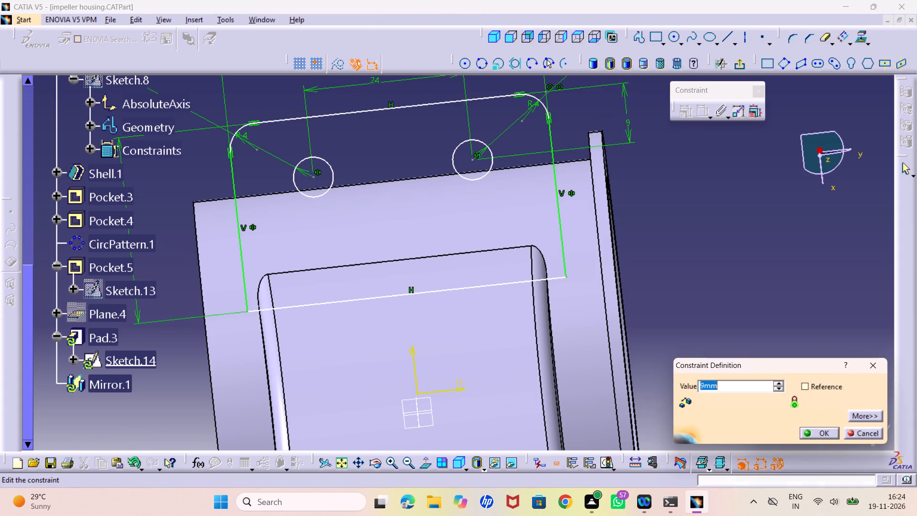
{"action": "key", "text": "8"}
{"action": "key", "text": "Return"}
Dimension the distance from the sketch's horizontal axis to the flange-side hole centre, placing it beside the plate on the flange side.
{"action": "middle_click_drag", "start_coordinate": [448, 187], "coordinate": [450, 199]}
{"action": "right_click", "coordinate": [448, 187]}
{"action": "scroll", "coordinate": [450, 199], "scroll_direction": "up", "scroll_amount": 1}
{"action": "middle_click_drag", "start_coordinate": [432, 266], "coordinate": [434, 275]}
{"action": "right_click", "coordinate": [432, 266]}
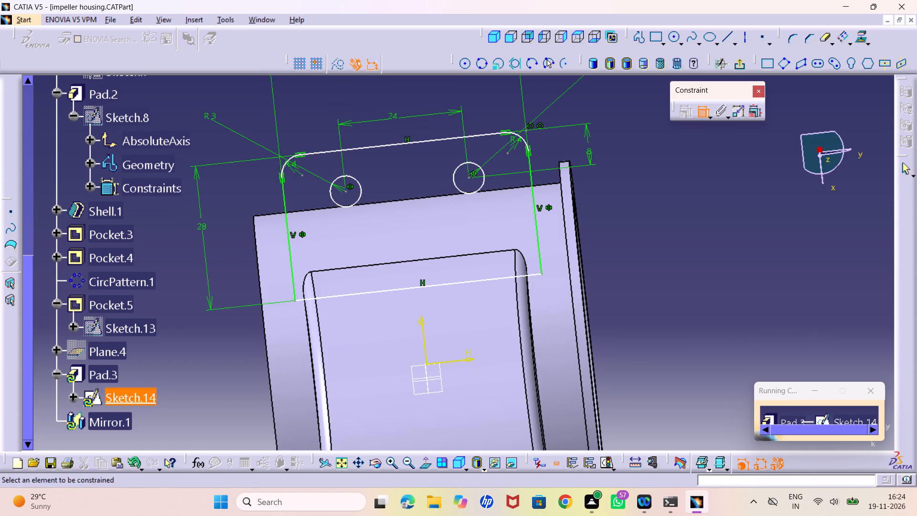
{"action": "left_click", "coordinate": [465, 364]}
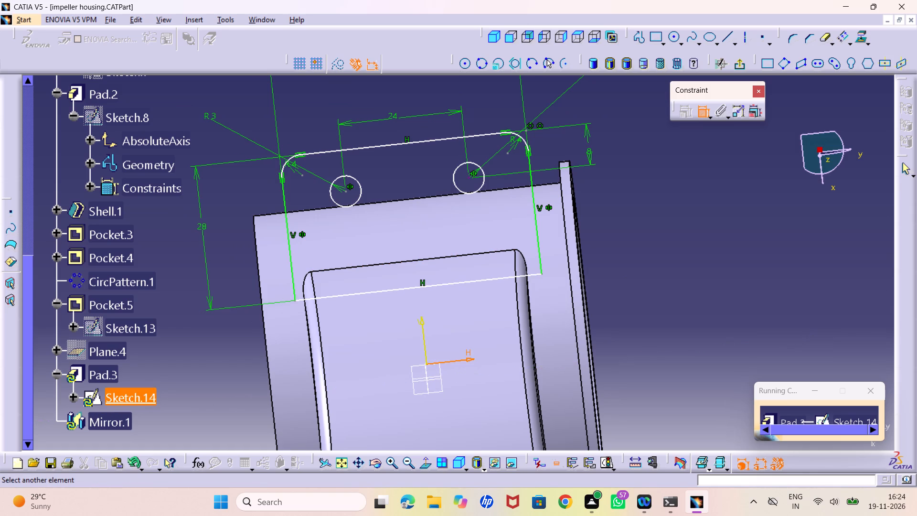
{"action": "left_click", "coordinate": [467, 178]}
{"action": "left_click", "coordinate": [740, 230]}
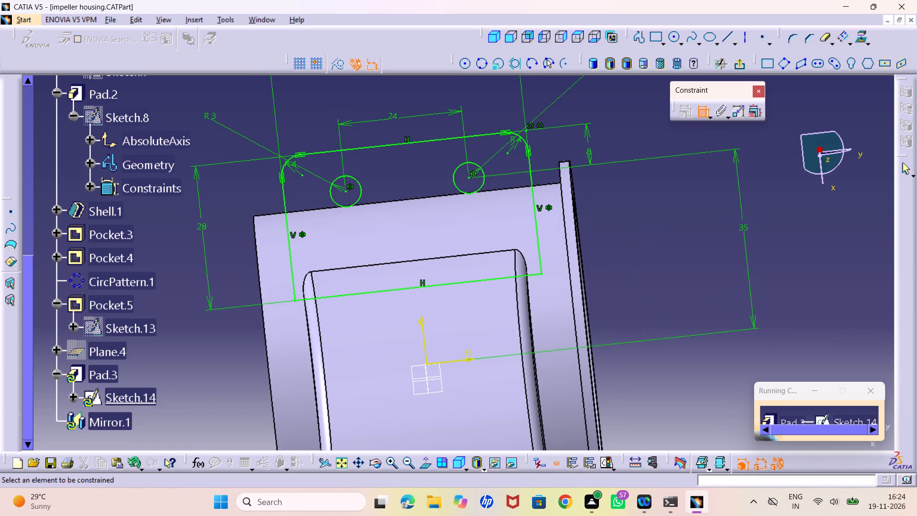
Exit the plate sketch, accept the Pad.3 definition and update the part.
{"action": "middle_click_drag", "start_coordinate": [660, 256], "coordinate": [661, 277]}
{"action": "right_click", "coordinate": [660, 256]}
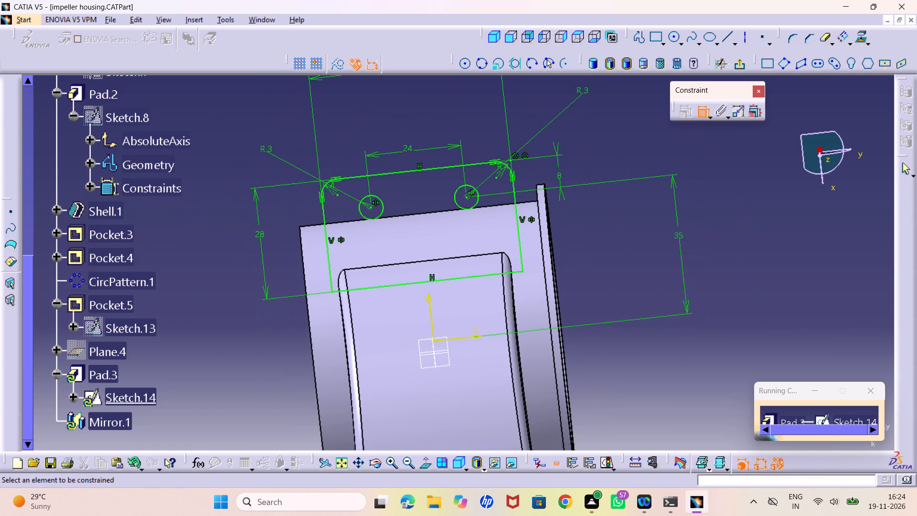
{"action": "middle_click", "coordinate": [636, 272]}
{"action": "right_click", "coordinate": [636, 272]}
{"action": "left_click", "coordinate": [742, 66]}
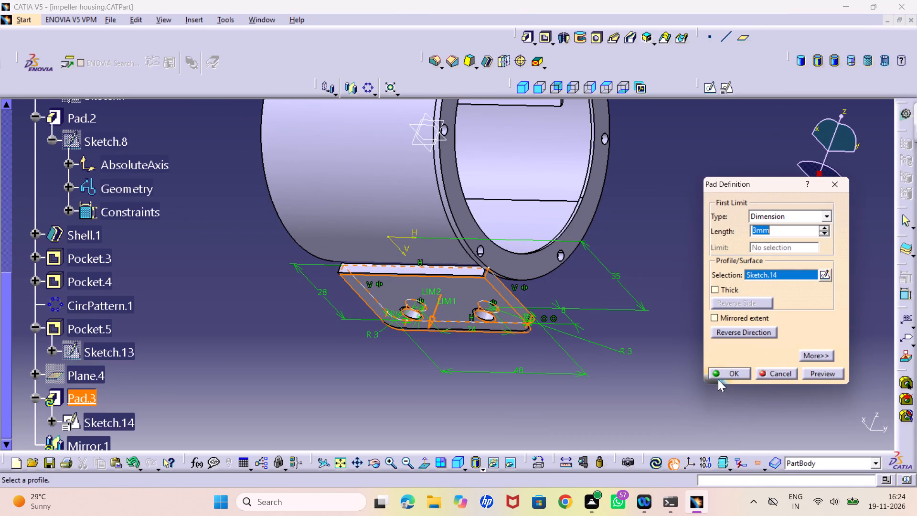
{"action": "left_click", "coordinate": [737, 371]}
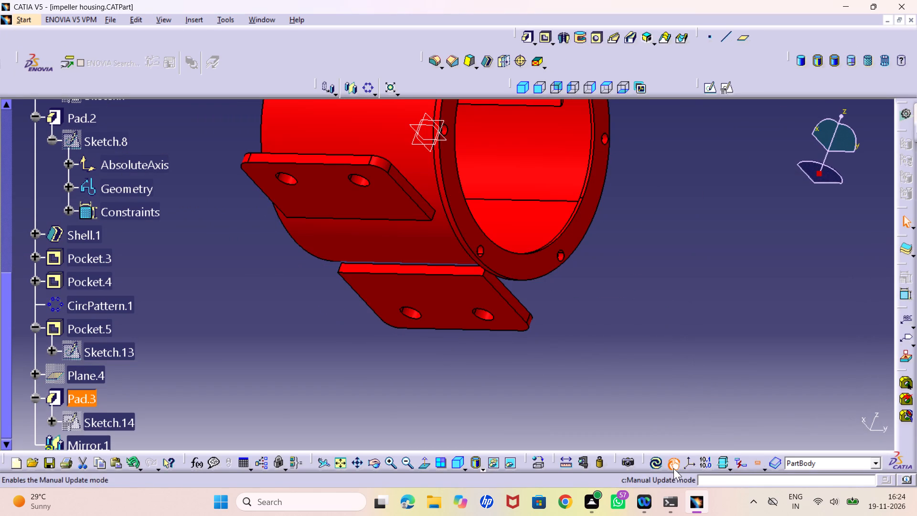
{"action": "left_click", "coordinate": [649, 466]}
Examine the updated mounting plates and their hole positions from several angles, with nothing left selected.
{"action": "middle_click_drag", "start_coordinate": [530, 380], "coordinate": [552, 261]}
{"action": "right_click_drag", "start_coordinate": [530, 380], "coordinate": [552, 261]}
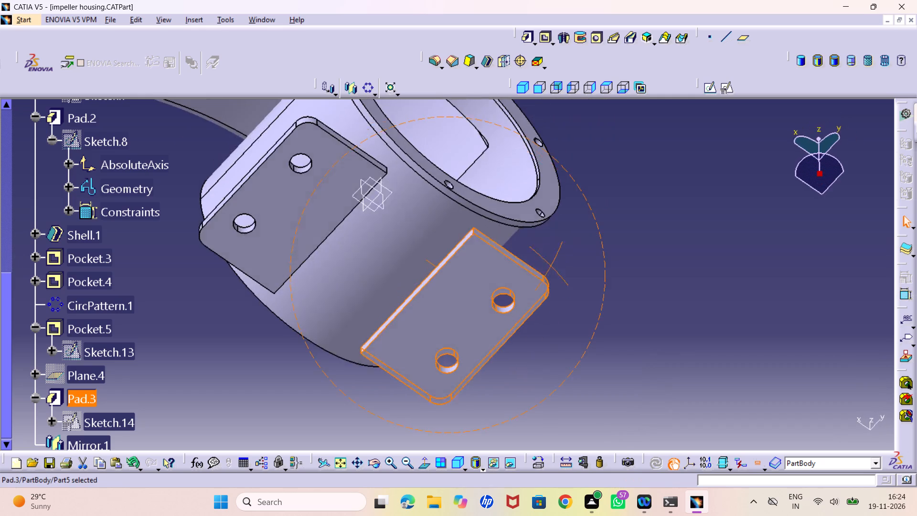
{"action": "right_click_drag", "start_coordinate": [552, 261], "coordinate": [552, 247]}
{"action": "middle_click_drag", "start_coordinate": [552, 261], "coordinate": [552, 247]}
{"action": "middle_click_drag", "start_coordinate": [350, 291], "coordinate": [408, 389]}
{"action": "right_click_drag", "start_coordinate": [358, 292], "coordinate": [408, 389]}
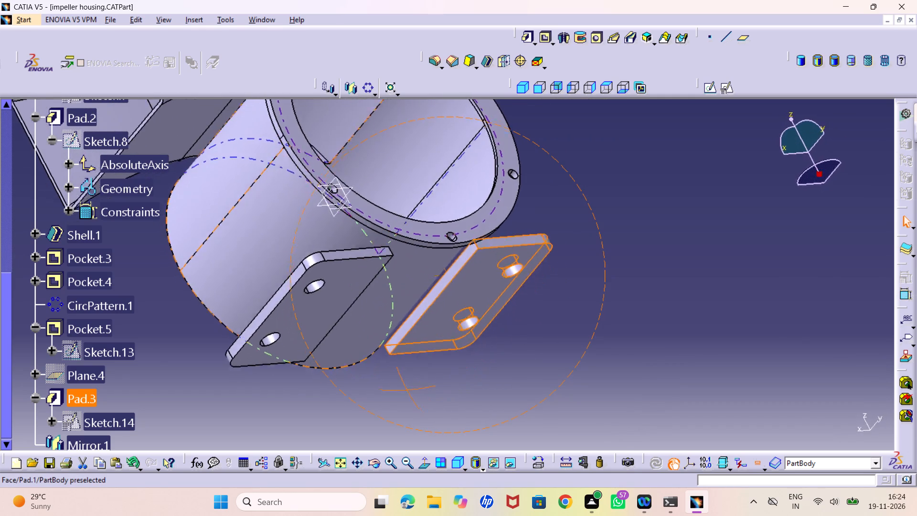
{"action": "middle_click_drag", "start_coordinate": [408, 389], "coordinate": [370, 395]}
{"action": "right_click_drag", "start_coordinate": [408, 389], "coordinate": [365, 376]}
{"action": "middle_click_drag", "start_coordinate": [388, 314], "coordinate": [388, 247]}
{"action": "right_click_drag", "start_coordinate": [388, 314], "coordinate": [388, 247]}
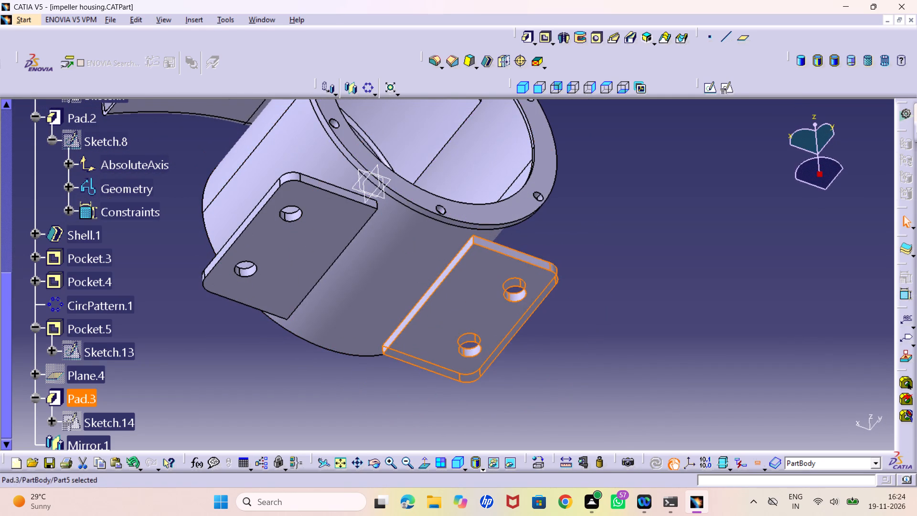
{"action": "left_click", "coordinate": [361, 373]}
Measure the distance between the flange-side holes of the two opposite mounting plates.
{"action": "middle_click_drag", "start_coordinate": [389, 354], "coordinate": [429, 276]}
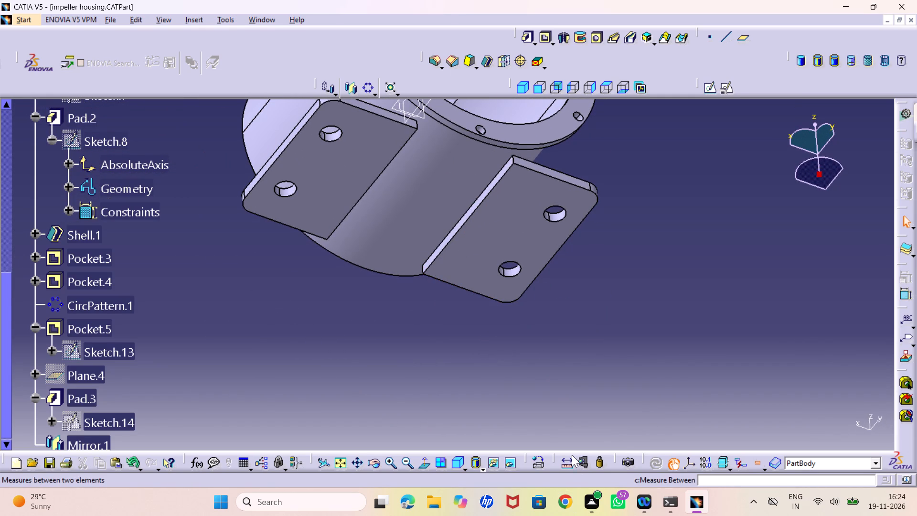
{"action": "double_click", "coordinate": [565, 459]}
{"action": "left_click", "coordinate": [333, 141]}
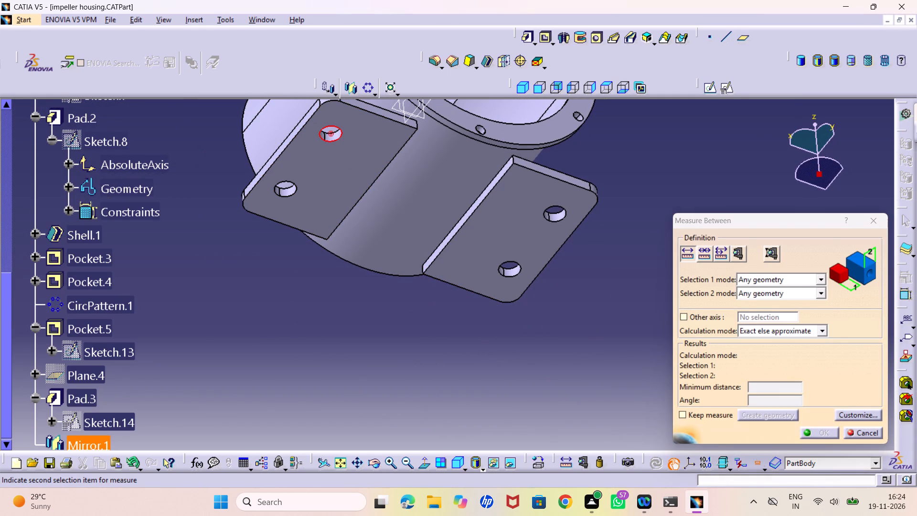
{"action": "left_click", "coordinate": [561, 218]}
{"action": "middle_click_drag", "start_coordinate": [475, 187], "coordinate": [427, 266]}
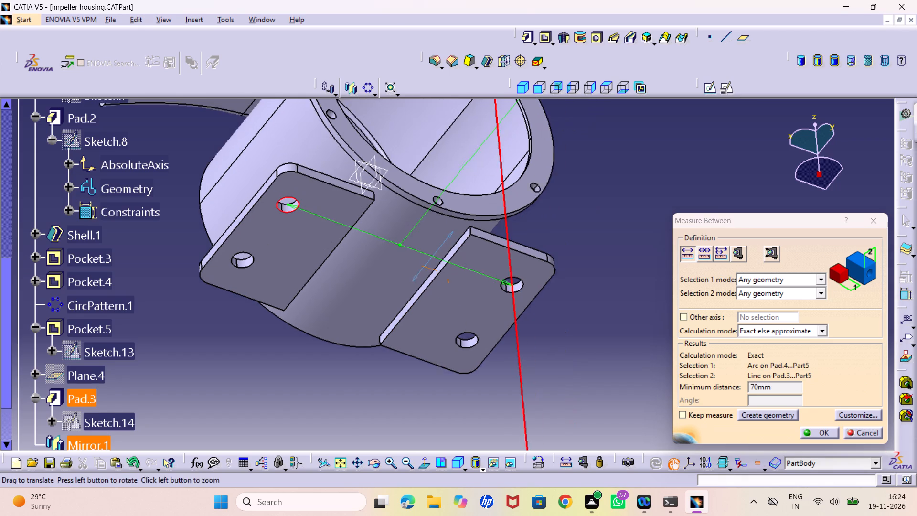
{"action": "middle_click_drag", "start_coordinate": [427, 266], "coordinate": [417, 287]}
{"action": "middle_click_drag", "start_coordinate": [438, 244], "coordinate": [408, 285]}
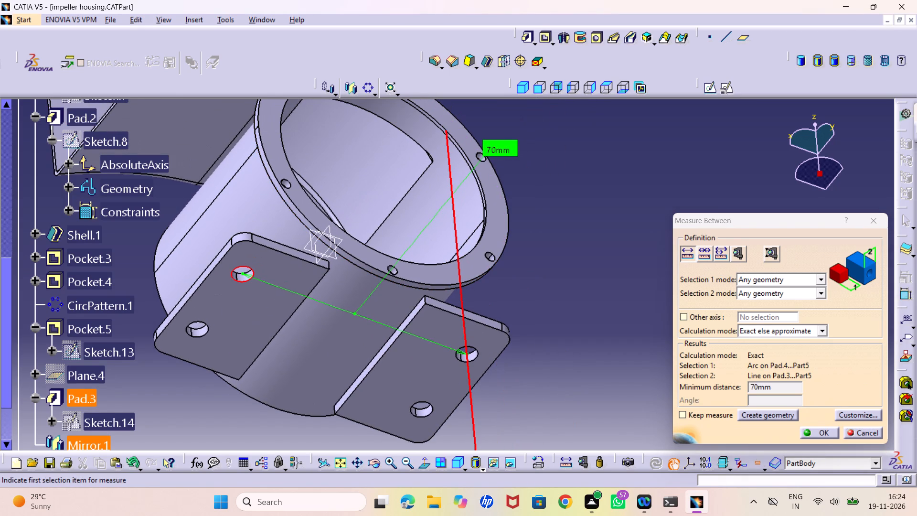
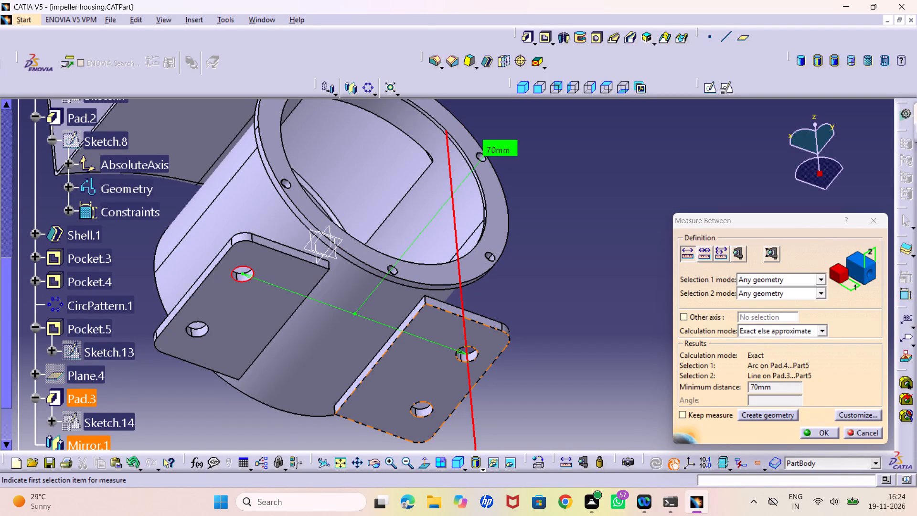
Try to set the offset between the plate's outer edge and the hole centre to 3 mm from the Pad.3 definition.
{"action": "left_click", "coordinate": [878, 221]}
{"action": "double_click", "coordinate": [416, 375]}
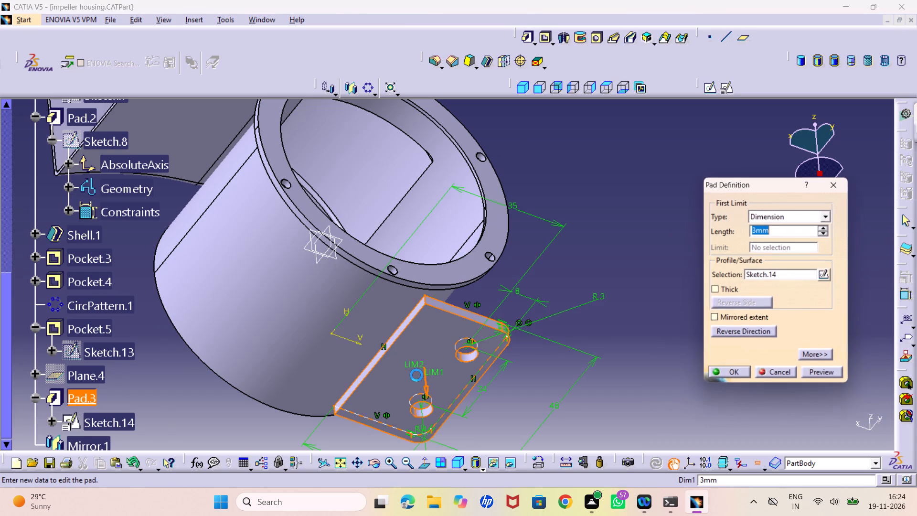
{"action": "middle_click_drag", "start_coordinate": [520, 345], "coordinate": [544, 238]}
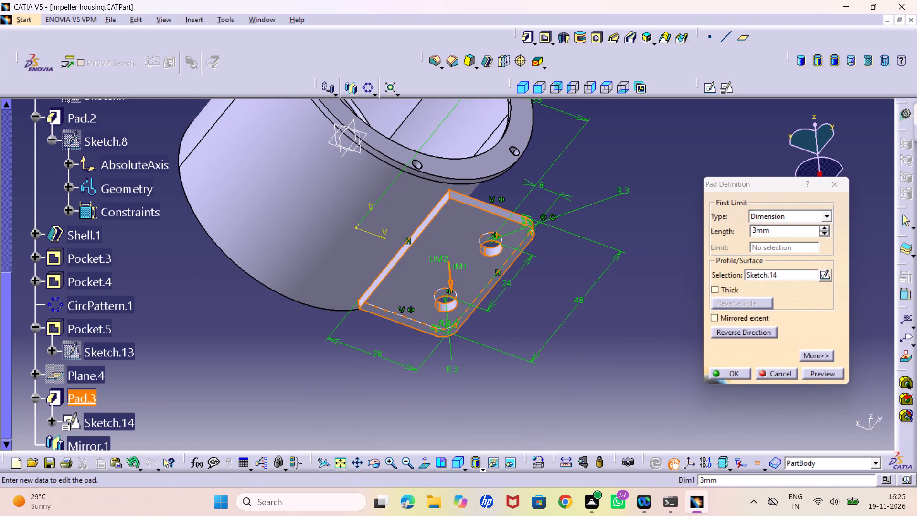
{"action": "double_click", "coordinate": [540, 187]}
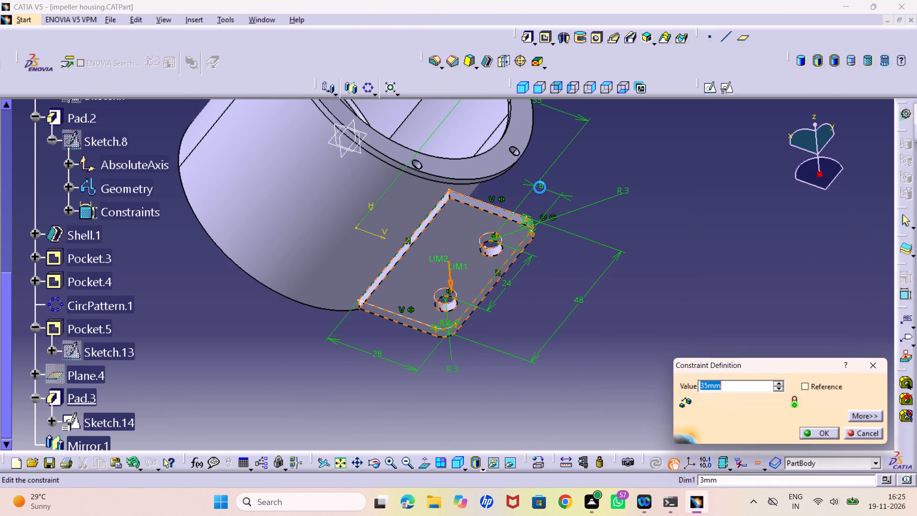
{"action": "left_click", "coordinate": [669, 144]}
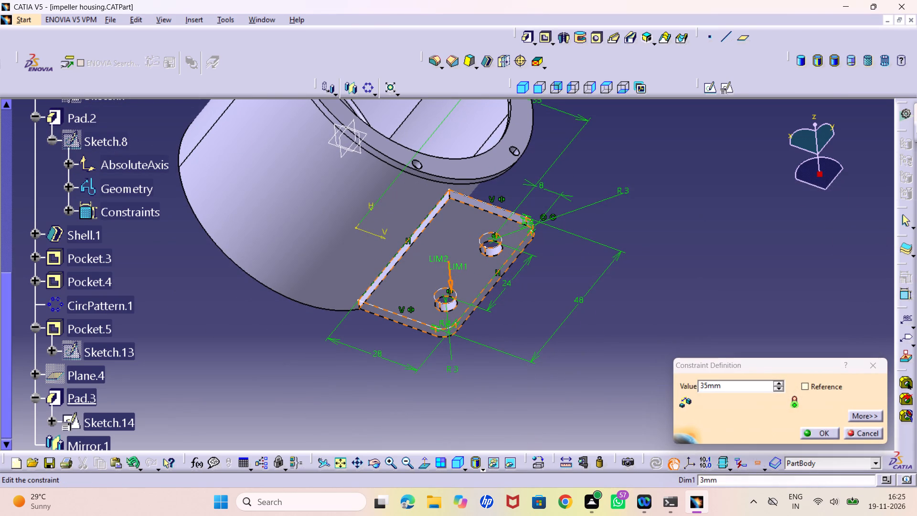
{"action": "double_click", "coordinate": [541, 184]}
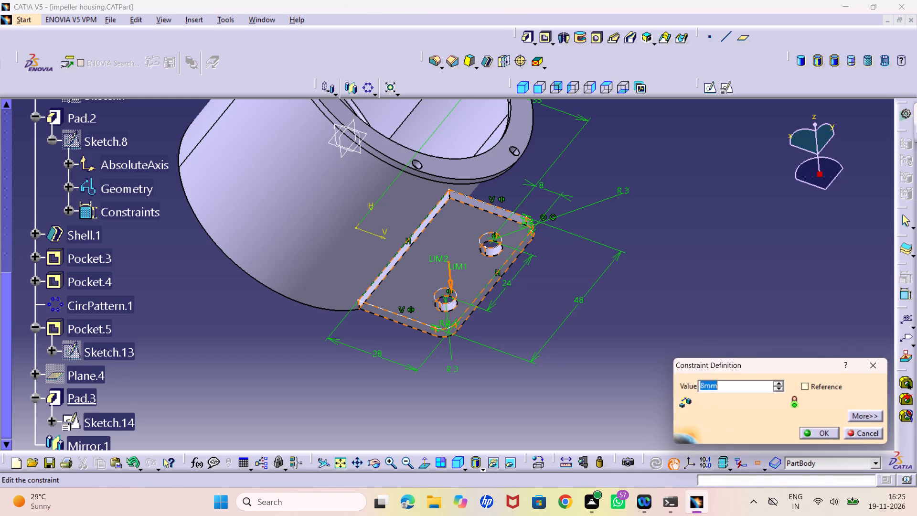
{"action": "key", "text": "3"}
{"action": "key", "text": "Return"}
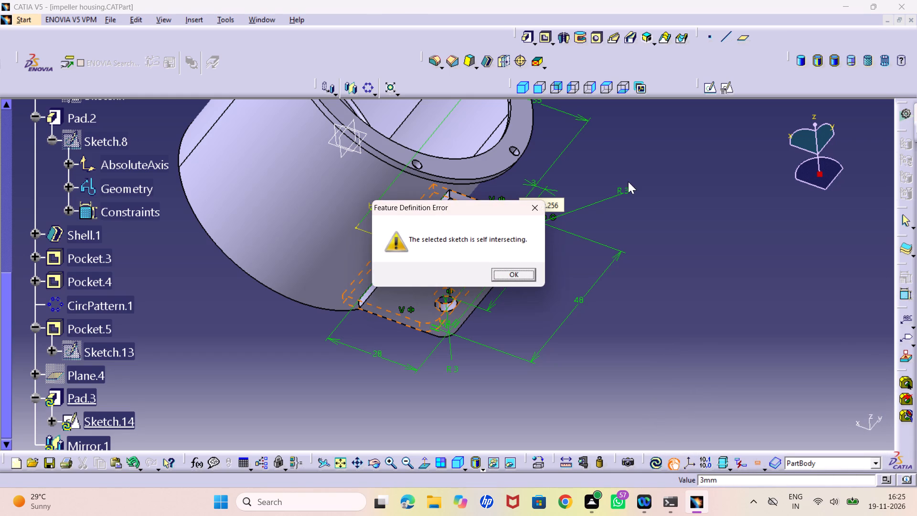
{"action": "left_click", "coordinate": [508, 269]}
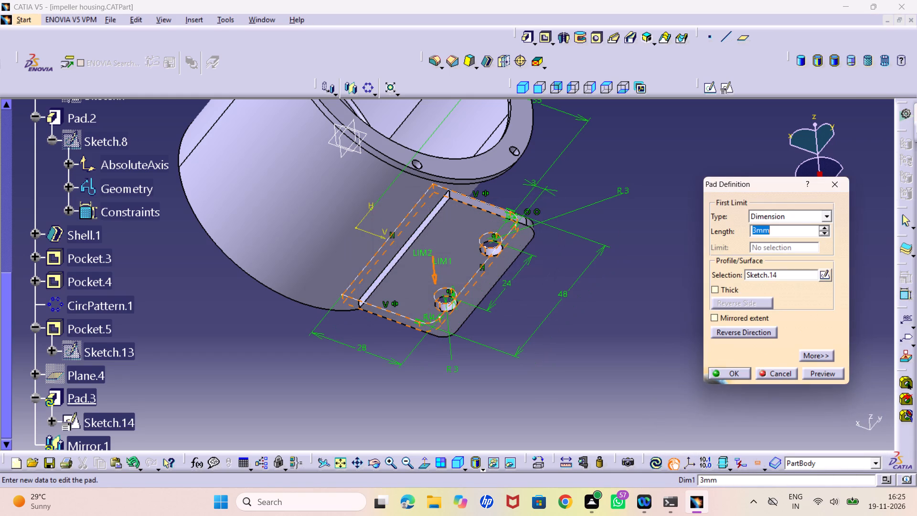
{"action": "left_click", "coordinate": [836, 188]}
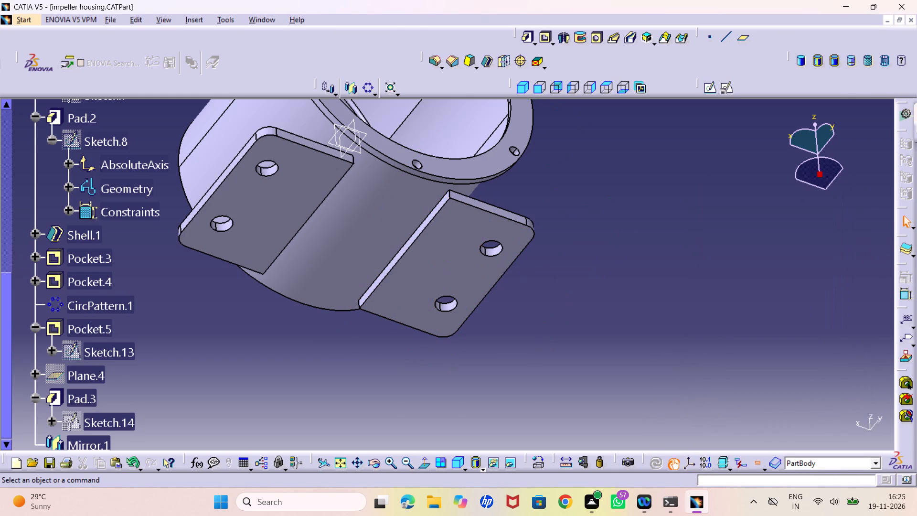
In the Pad.3 sketch, replace the 8 mm offset with a new dimension between the plate's outer edge and the flange-side hole centre.
{"action": "double_click", "coordinate": [445, 247]}
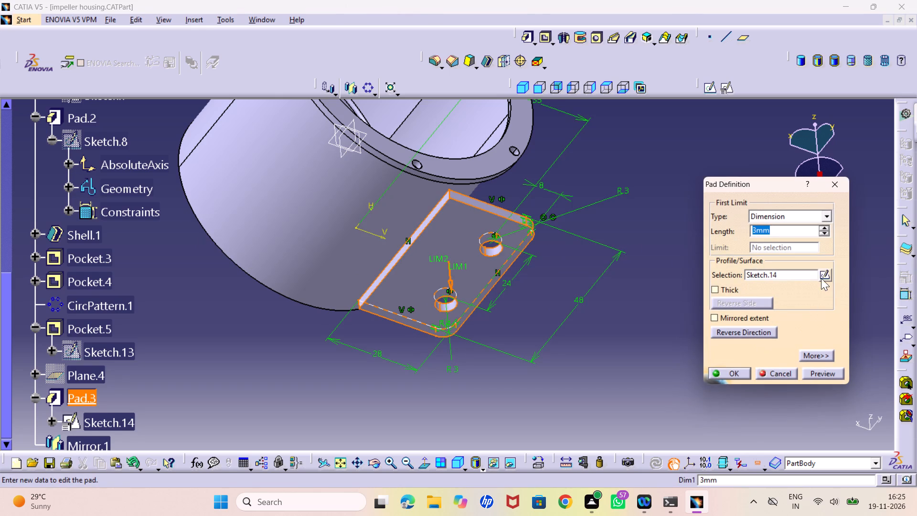
{"action": "double_click", "coordinate": [823, 275]}
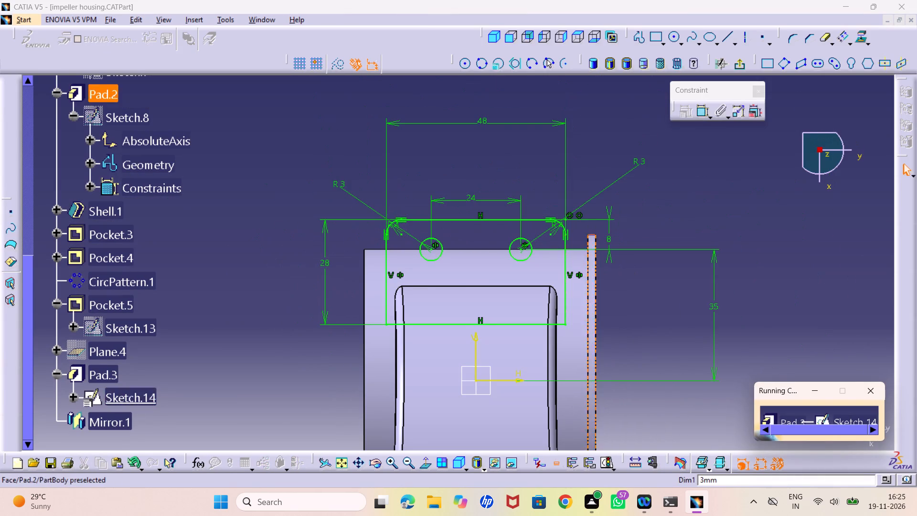
{"action": "right_click", "coordinate": [610, 238]}
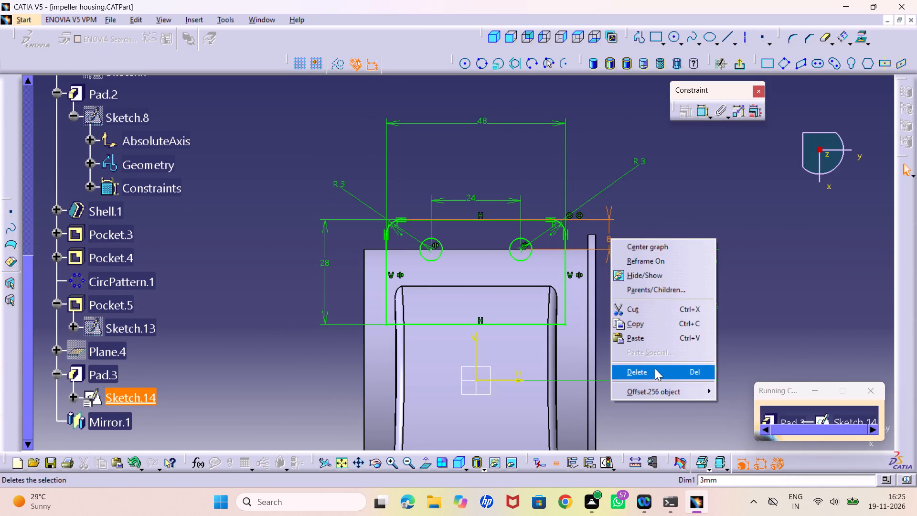
{"action": "left_click", "coordinate": [655, 368]}
{"action": "double_click", "coordinate": [699, 115]}
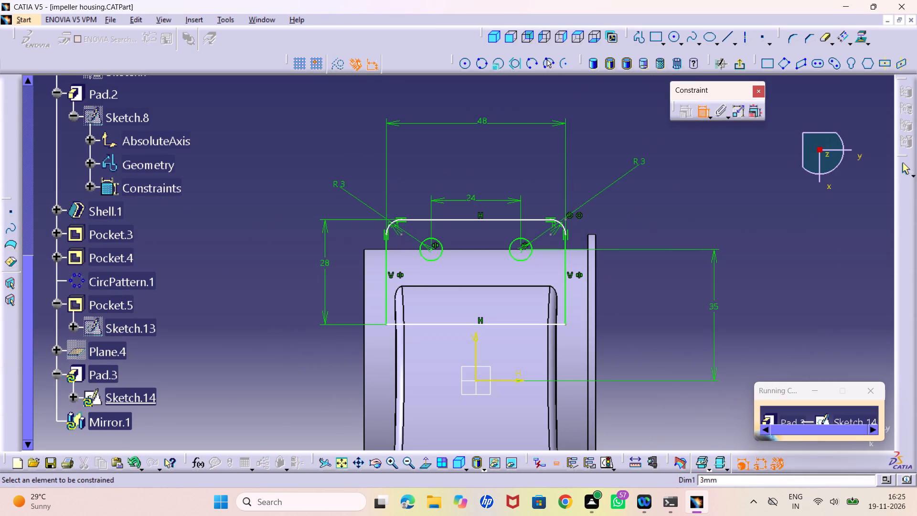
{"action": "left_click", "coordinate": [491, 221]}
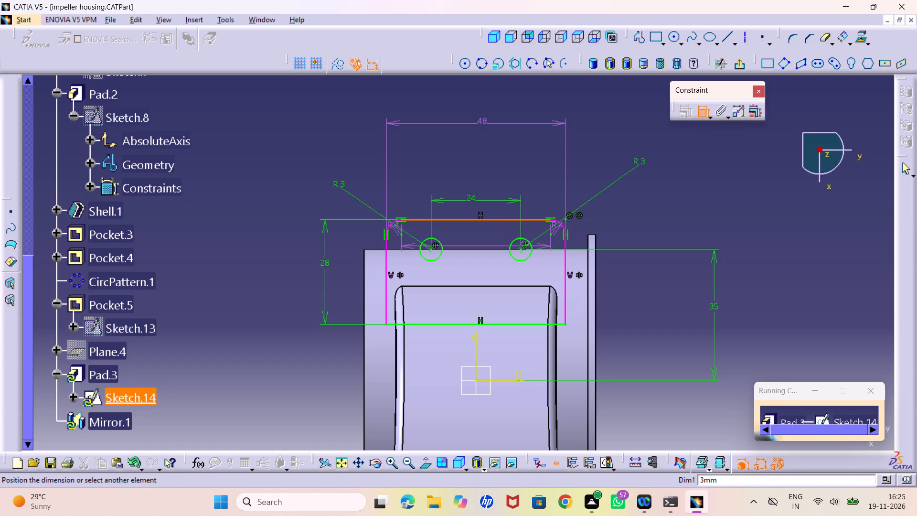
{"action": "left_click", "coordinate": [523, 248]}
{"action": "left_click", "coordinate": [638, 234]}
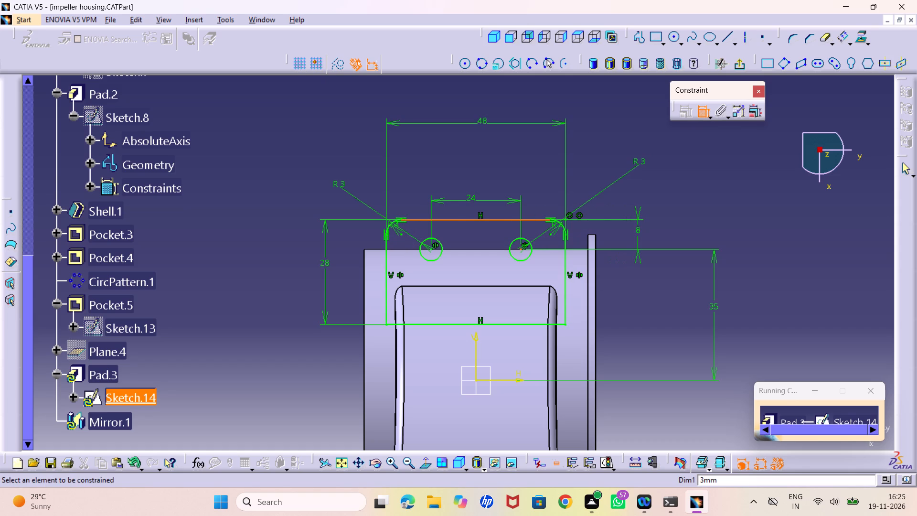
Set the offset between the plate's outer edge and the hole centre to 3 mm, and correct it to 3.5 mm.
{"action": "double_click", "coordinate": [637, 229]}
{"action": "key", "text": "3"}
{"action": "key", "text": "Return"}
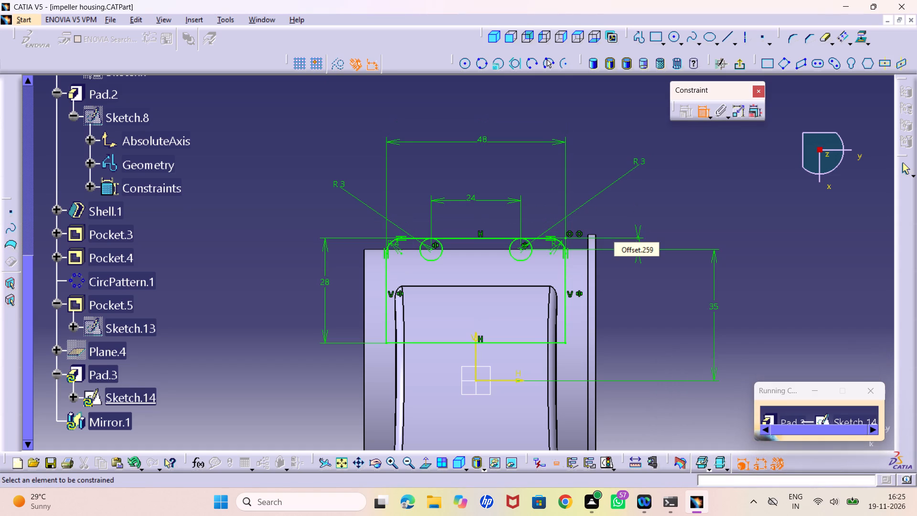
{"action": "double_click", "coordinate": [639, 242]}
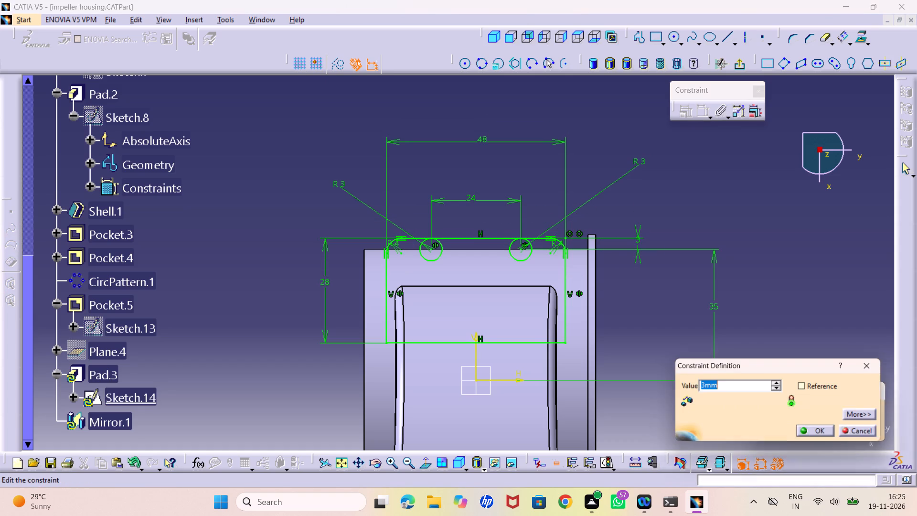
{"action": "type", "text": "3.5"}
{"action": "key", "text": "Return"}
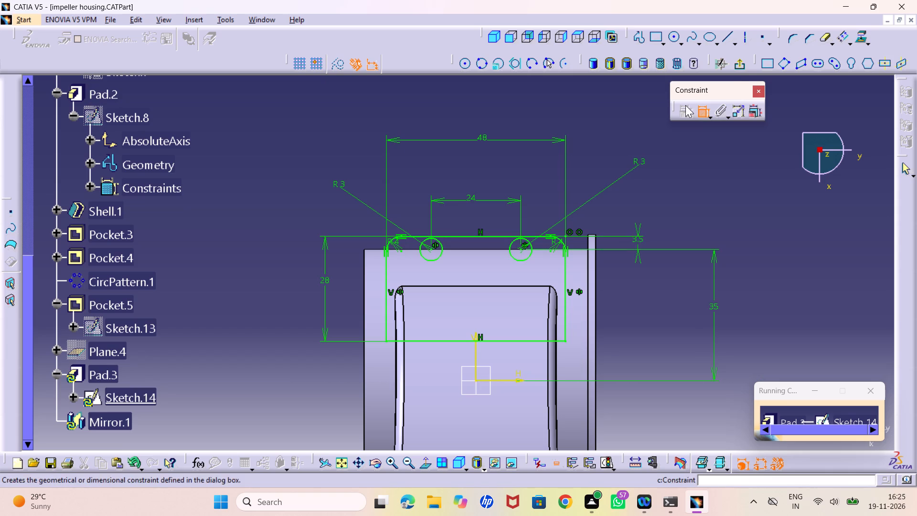
Exit the plate sketch, accept the Pad.3 definition and update the part, leaving nothing selected.
{"action": "left_click", "coordinate": [736, 68]}
{"action": "middle_click_drag", "start_coordinate": [619, 327], "coordinate": [619, 303]}
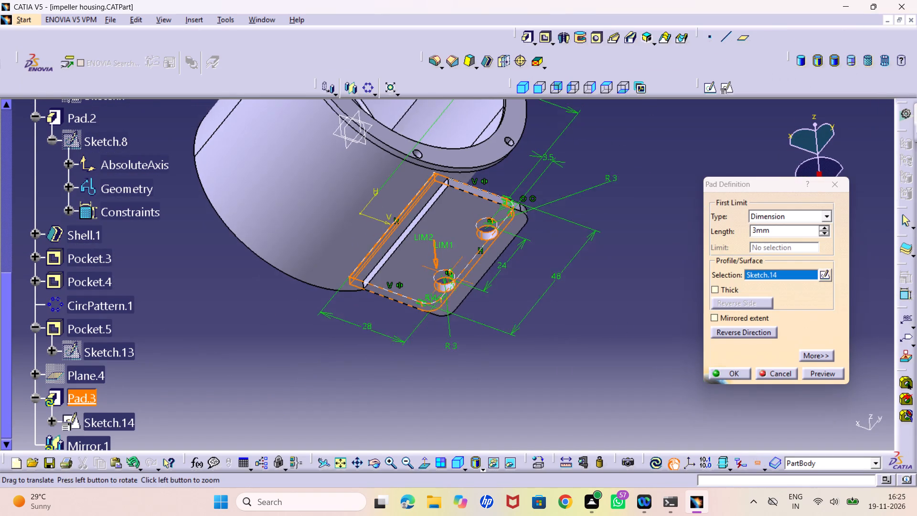
{"action": "middle_click_drag", "start_coordinate": [619, 303], "coordinate": [619, 278]}
{"action": "left_click", "coordinate": [739, 375]}
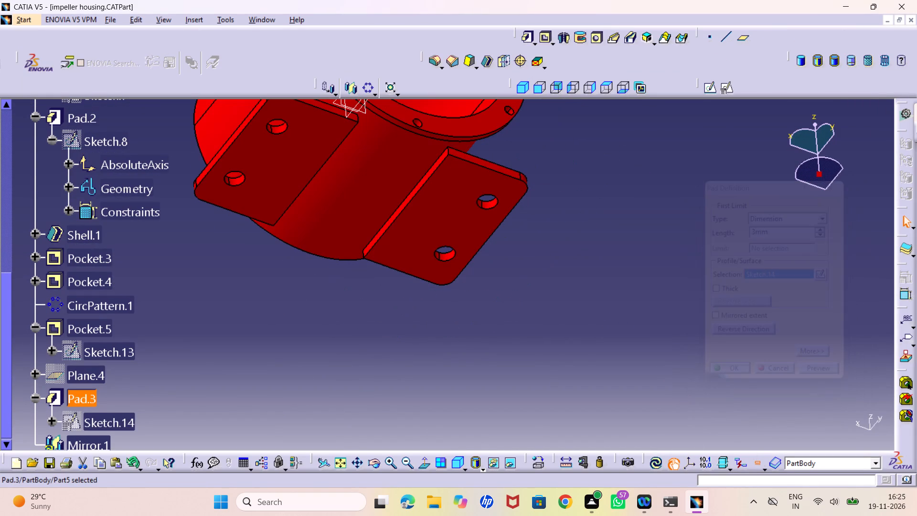
{"action": "left_click", "coordinate": [652, 464]}
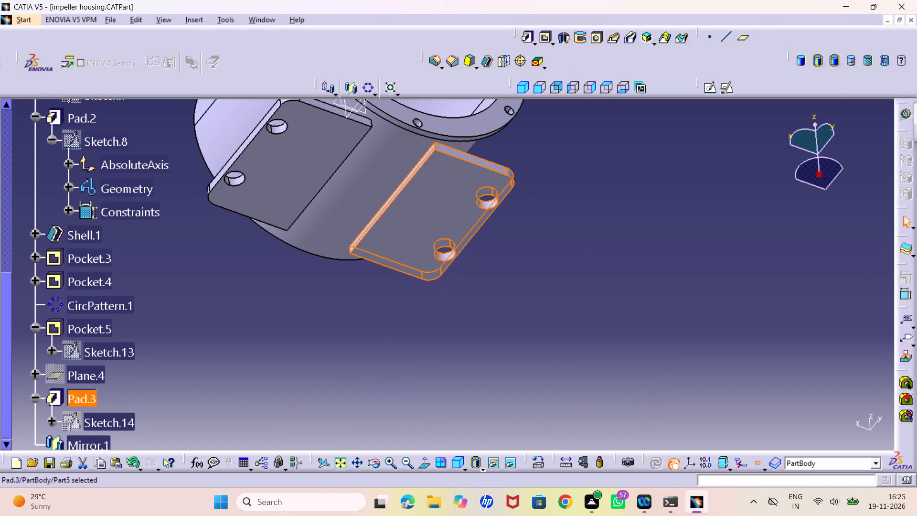
{"action": "left_click", "coordinate": [433, 341]}
Measure the distance between the flange-side holes of the two opposite mounting plates.
{"action": "middle_click_drag", "start_coordinate": [413, 312], "coordinate": [427, 333]}
{"action": "right_click", "coordinate": [413, 312]}
{"action": "right_click", "coordinate": [413, 311]}
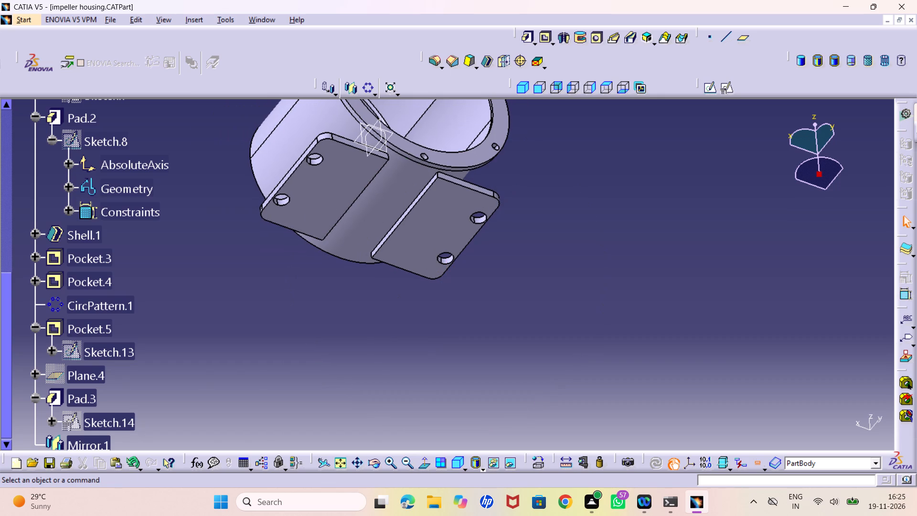
{"action": "left_click", "coordinate": [568, 462]}
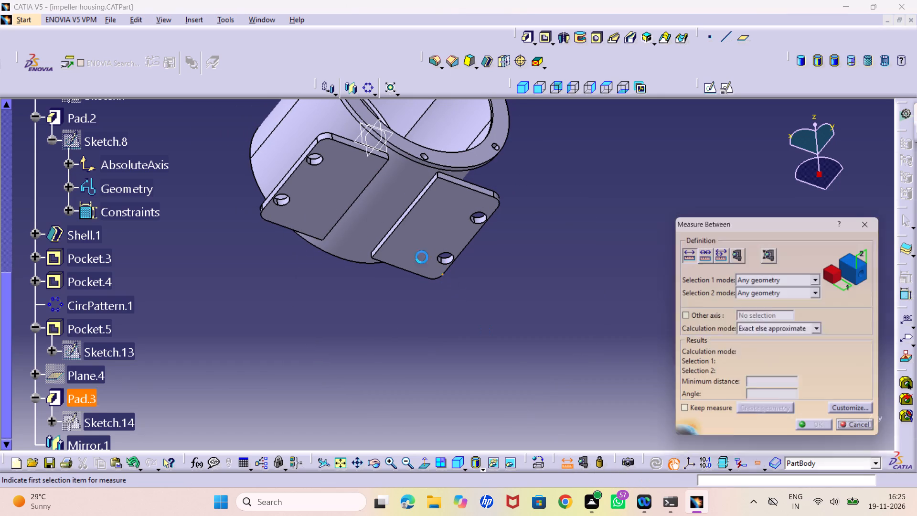
{"action": "left_click", "coordinate": [317, 164]}
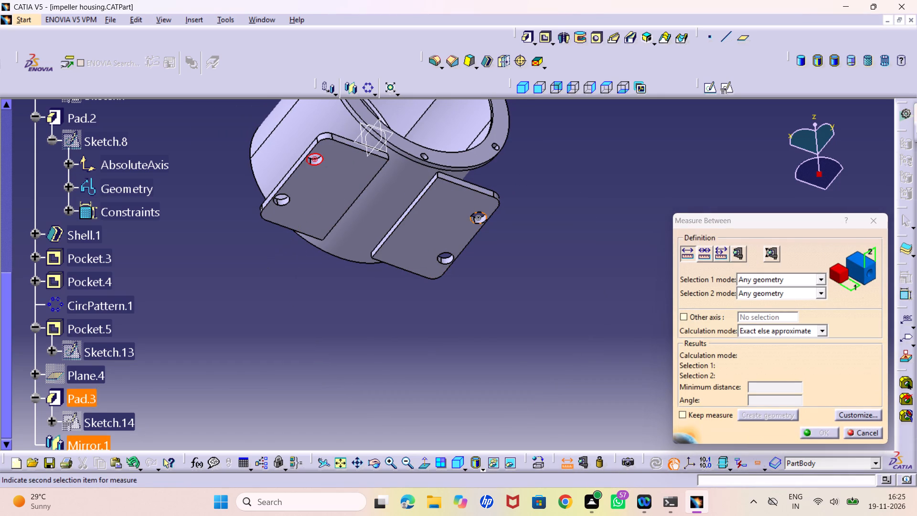
{"action": "left_click", "coordinate": [481, 222]}
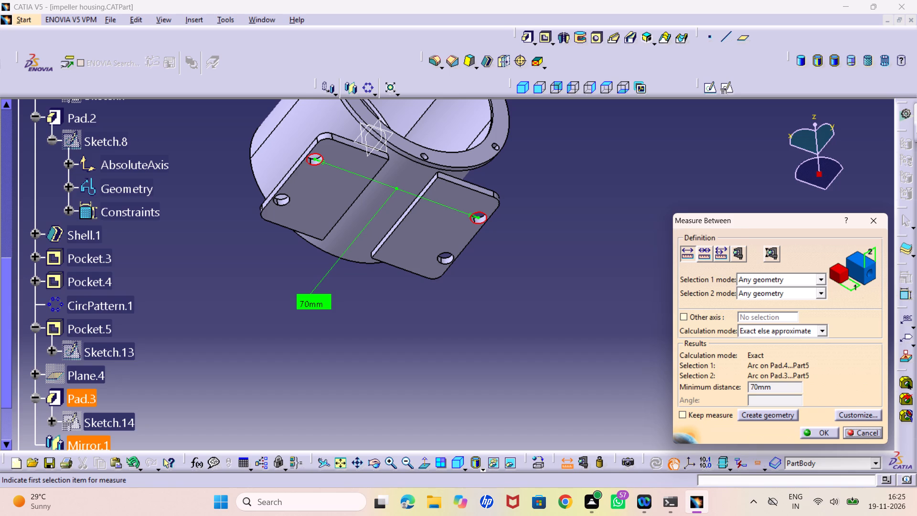
{"action": "left_click", "coordinate": [875, 220]}
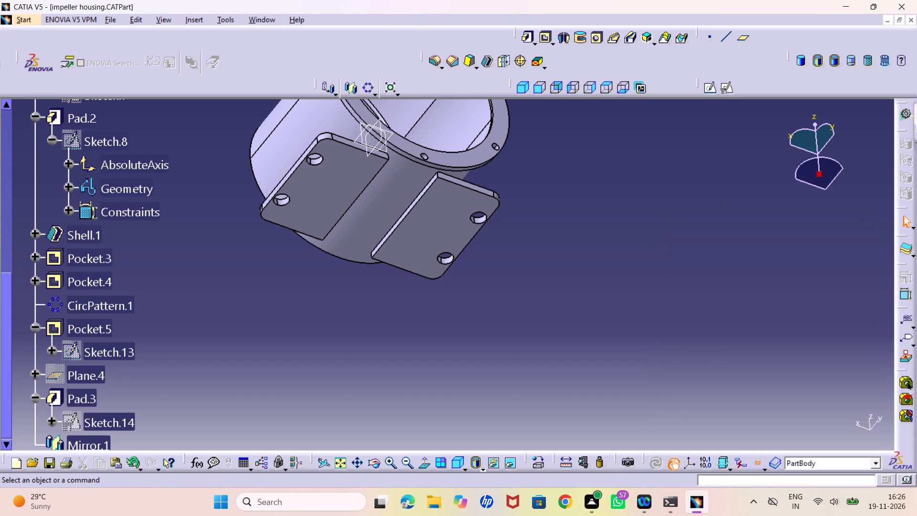
Reopen the Pad.3 sketch and set the offset between the plate's outer edge and the hole centre to 6 mm.
{"action": "double_click", "coordinate": [449, 226]}
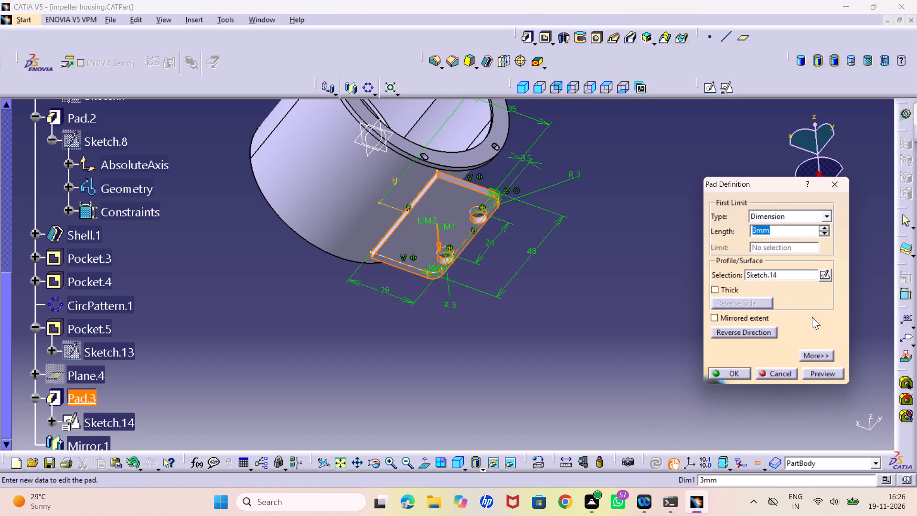
{"action": "left_click", "coordinate": [823, 277]}
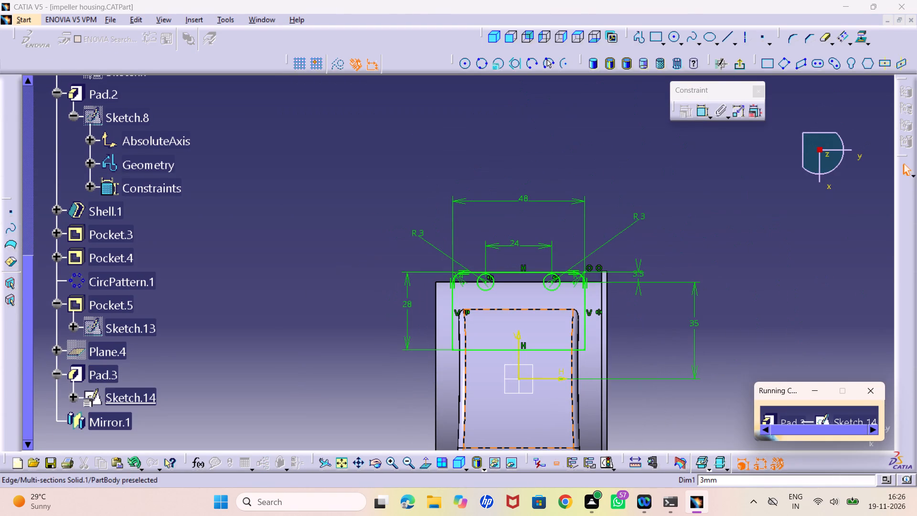
{"action": "double_click", "coordinate": [639, 274]}
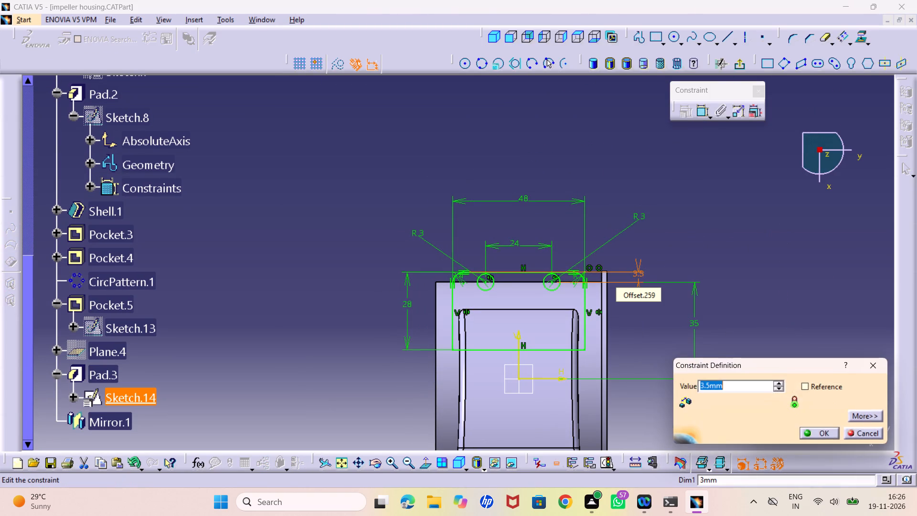
{"action": "key", "text": "6"}
{"action": "key", "text": "Return"}
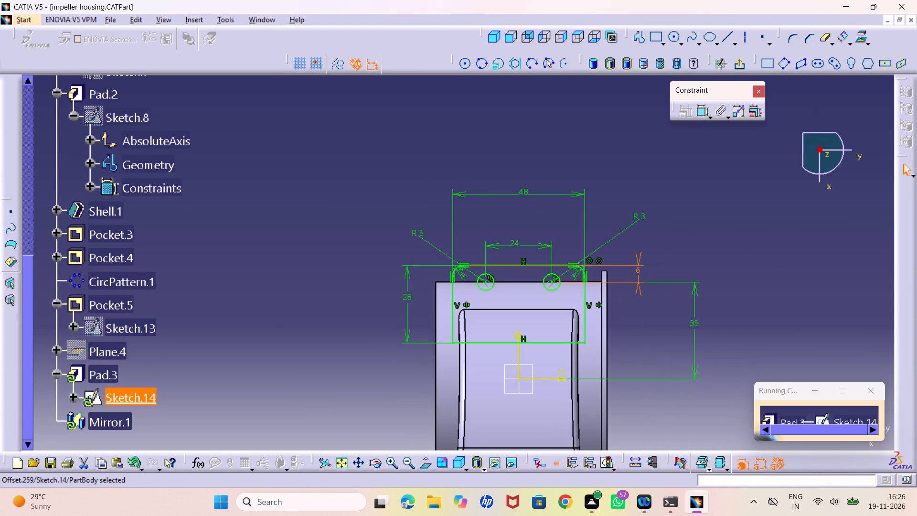
Set the distance from the sketch's horizontal axis to the flange-side hole centre to 33 mm.
{"action": "middle_click_drag", "start_coordinate": [620, 329], "coordinate": [621, 340]}
{"action": "right_click", "coordinate": [620, 329]}
{"action": "middle_click_drag", "start_coordinate": [623, 340], "coordinate": [623, 307]}
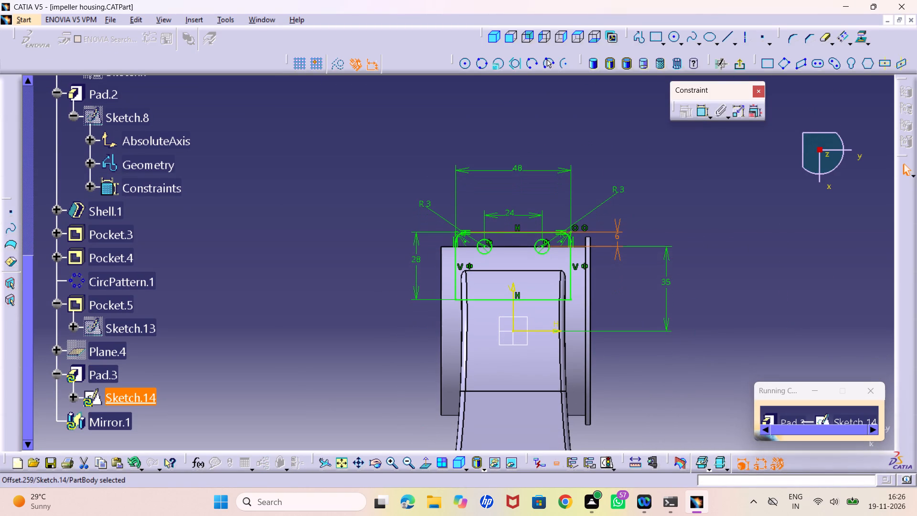
{"action": "left_click", "coordinate": [641, 304]}
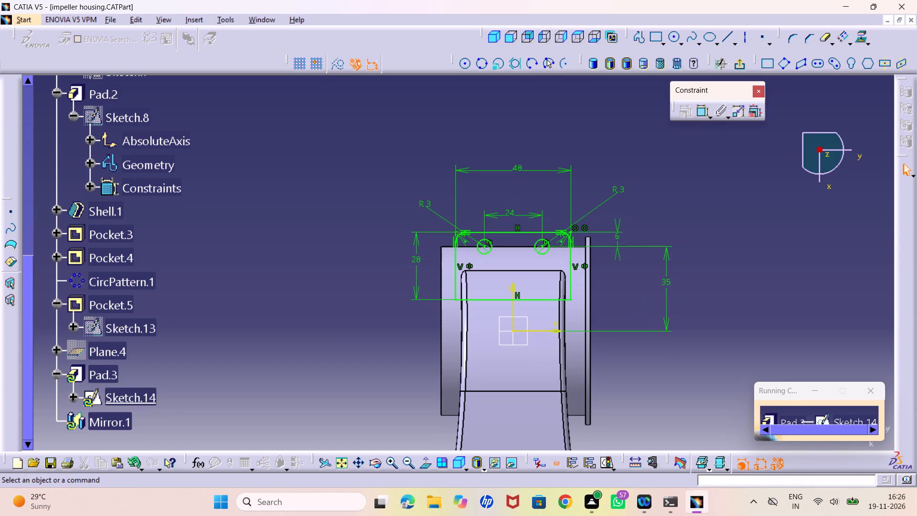
{"action": "double_click", "coordinate": [664, 282]}
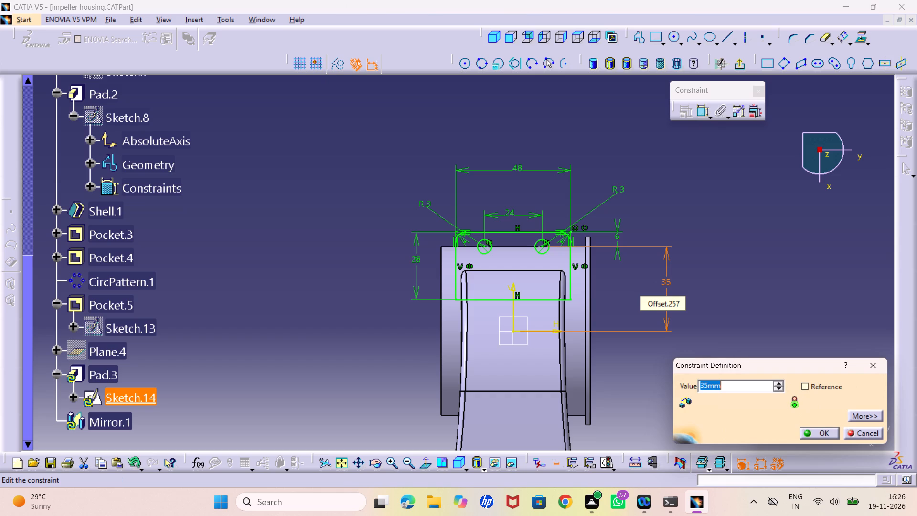
{"action": "type", "text": "33"}
{"action": "key", "text": "Return"}
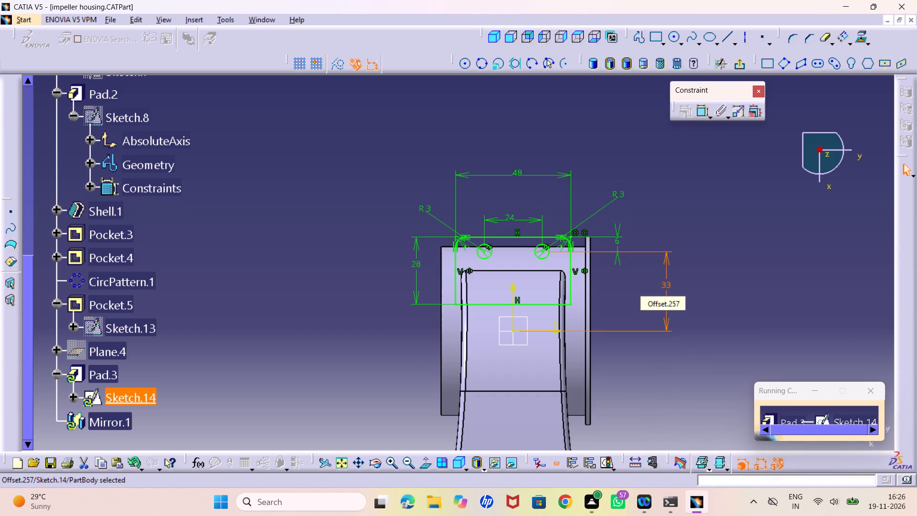
{"action": "middle_click_drag", "start_coordinate": [641, 335], "coordinate": [649, 354]}
{"action": "right_click", "coordinate": [641, 335]}
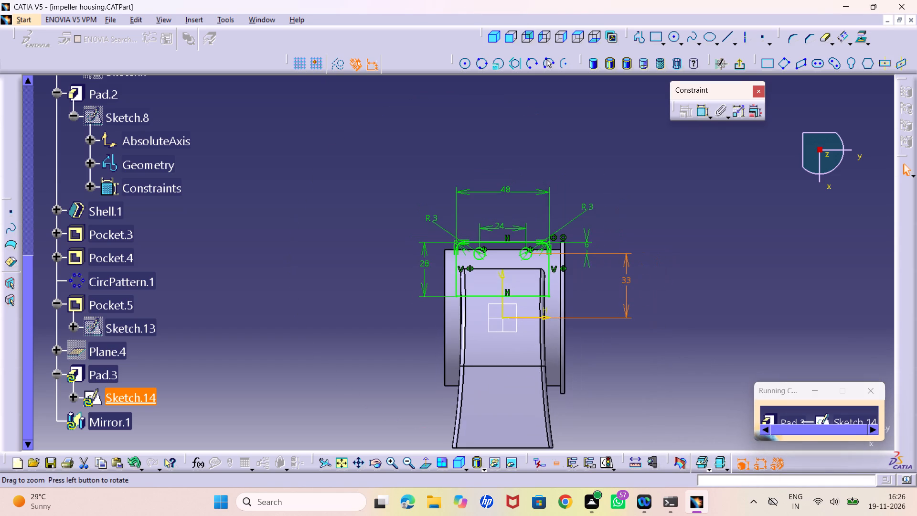
{"action": "middle_click_drag", "start_coordinate": [650, 352], "coordinate": [640, 306]}
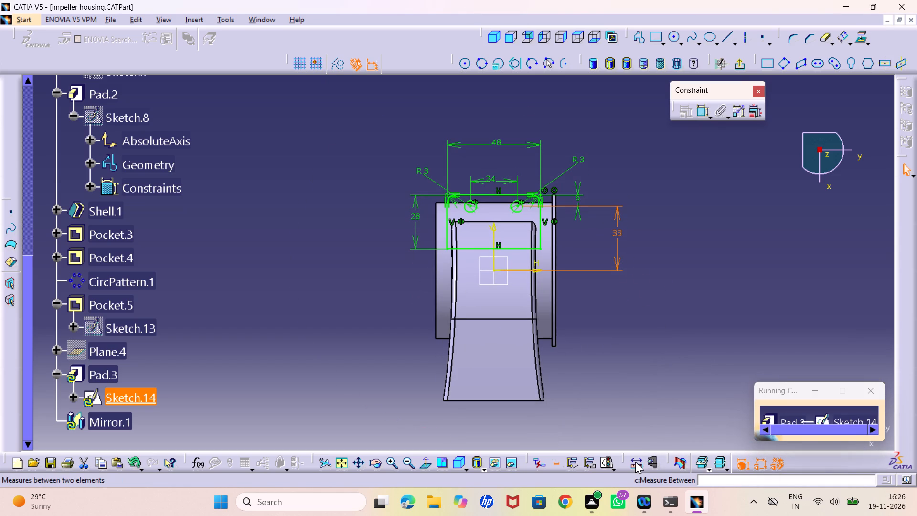
Exit the plate sketch, accept the Pad.3 definition and update the part, leaving nothing selected.
{"action": "left_click", "coordinate": [741, 58]}
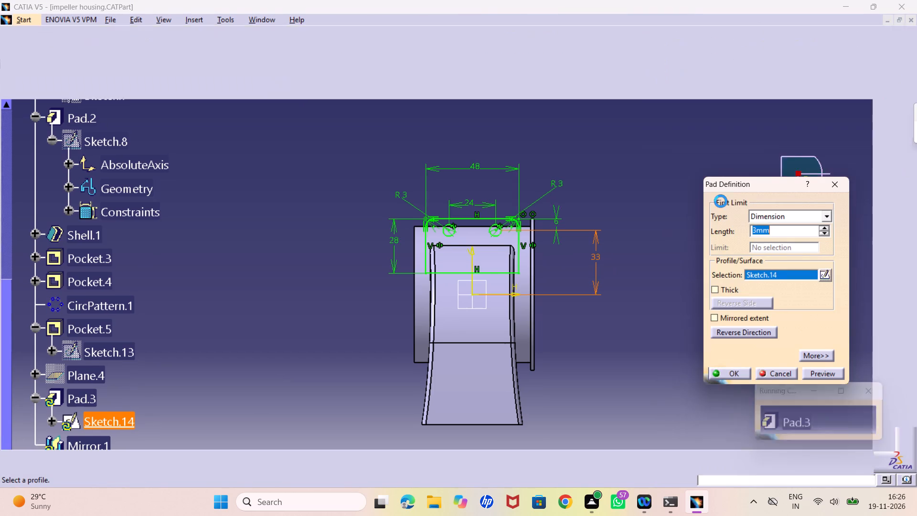
{"action": "left_click", "coordinate": [737, 374]}
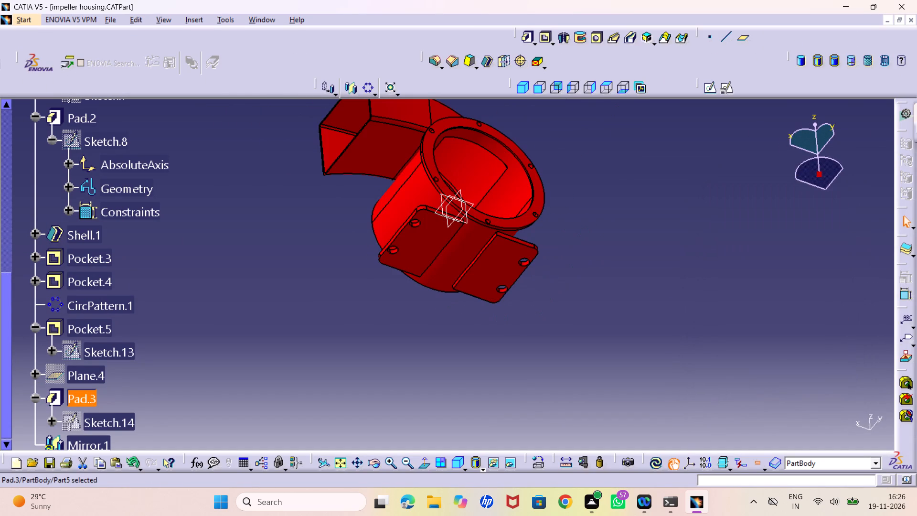
{"action": "left_click", "coordinate": [654, 458]}
{"action": "left_click", "coordinate": [561, 373]}
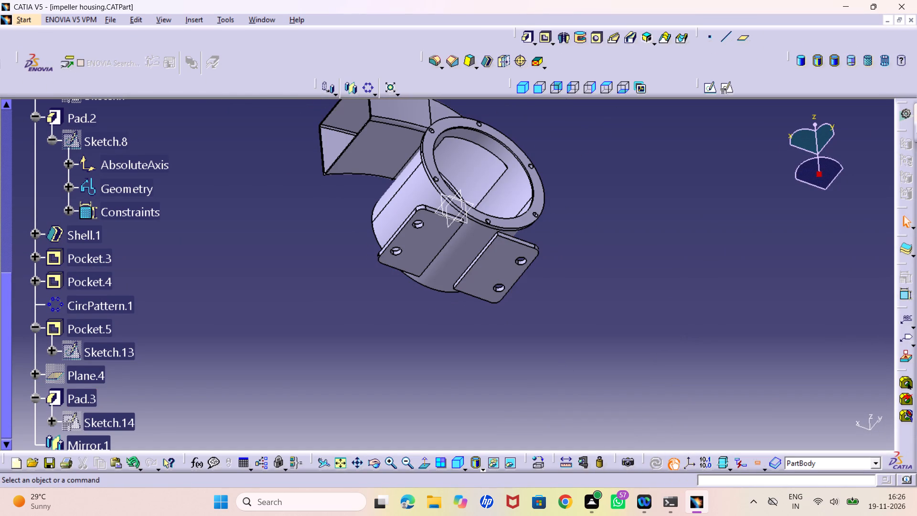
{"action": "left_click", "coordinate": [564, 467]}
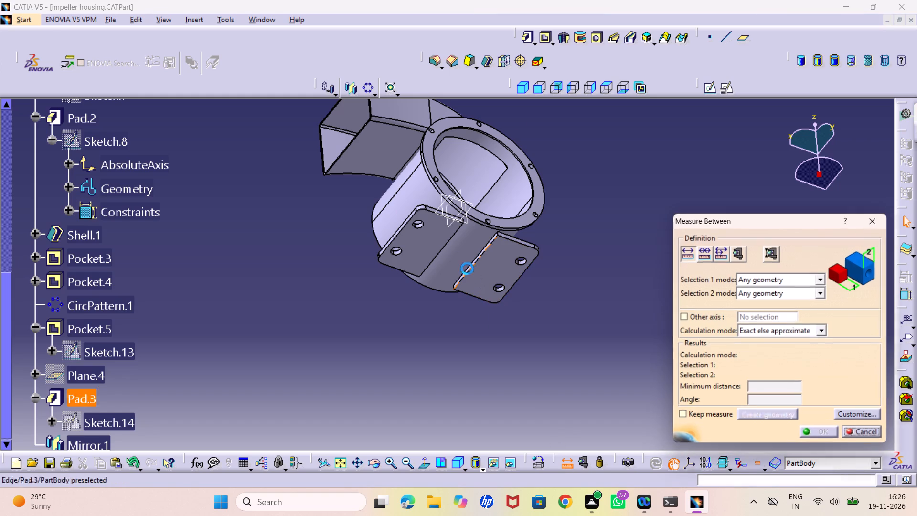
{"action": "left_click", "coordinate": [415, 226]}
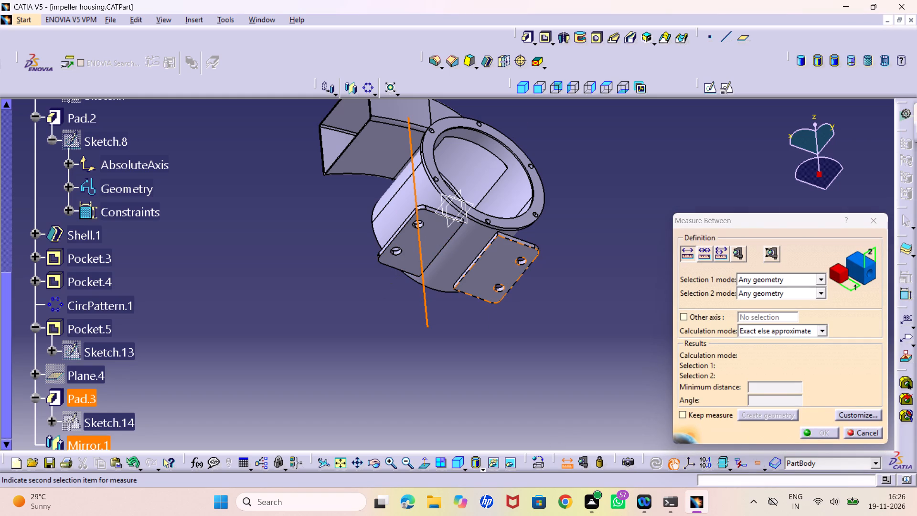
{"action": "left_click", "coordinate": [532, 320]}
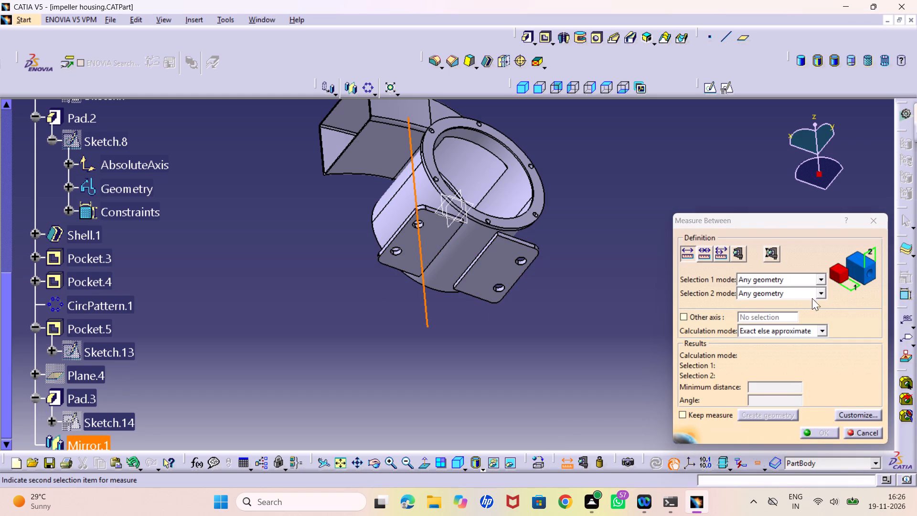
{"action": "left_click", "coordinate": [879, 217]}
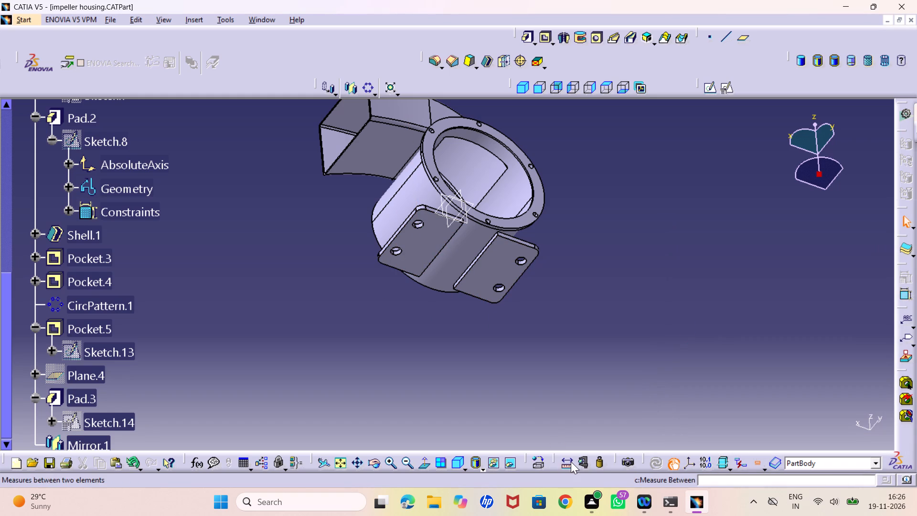
Measure the distance between the flange-side holes of the two opposite mounting plates and close the measurement.
{"action": "left_click", "coordinate": [571, 462]}
{"action": "left_click", "coordinate": [422, 227]}
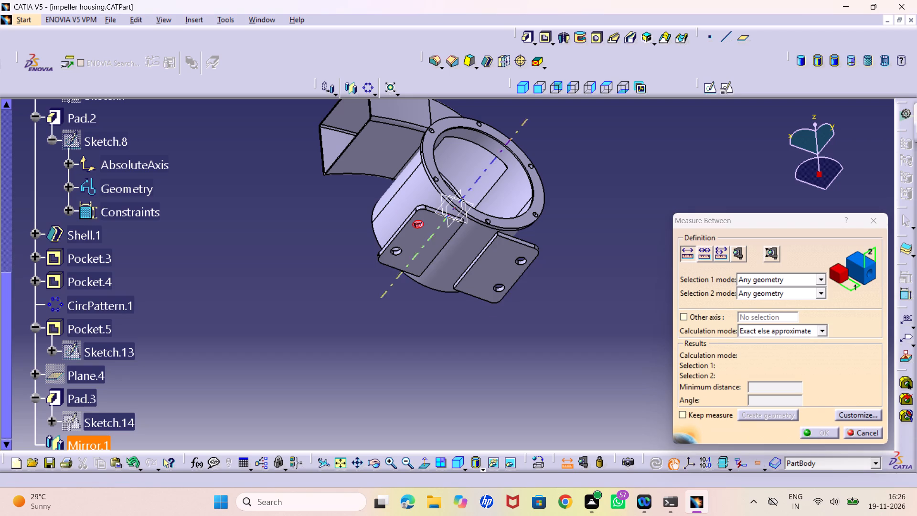
{"action": "left_click", "coordinate": [518, 265]}
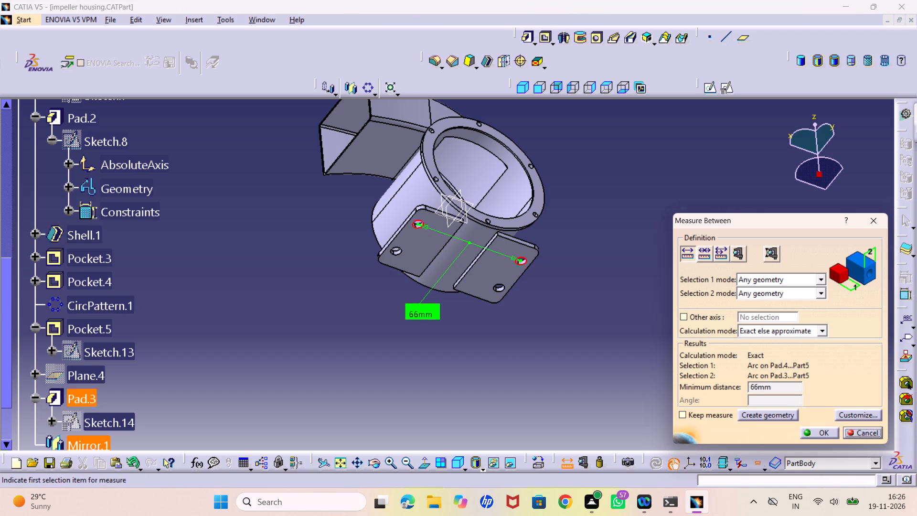
{"action": "left_click", "coordinate": [874, 218]}
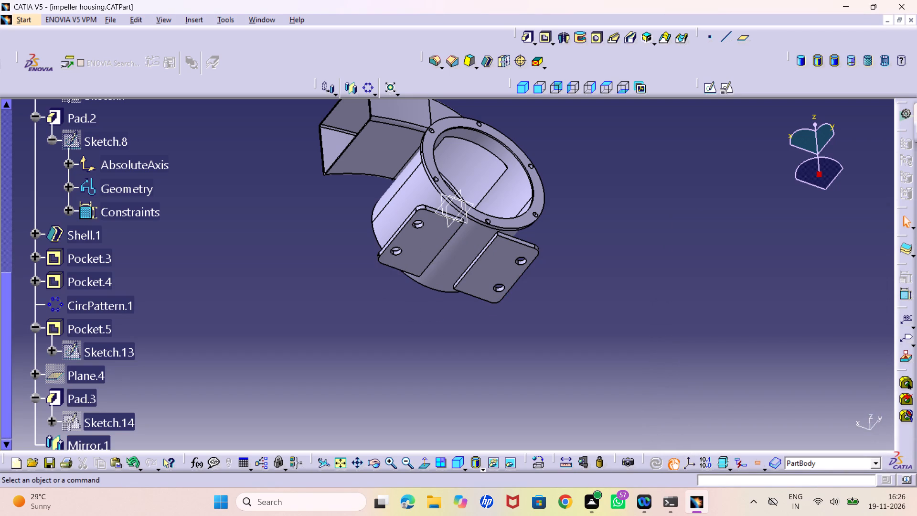
Reopen the Pad.3 sketch to review its dimensions, exit it without edits and accept the pad definition.
{"action": "double_click", "coordinate": [500, 271]}
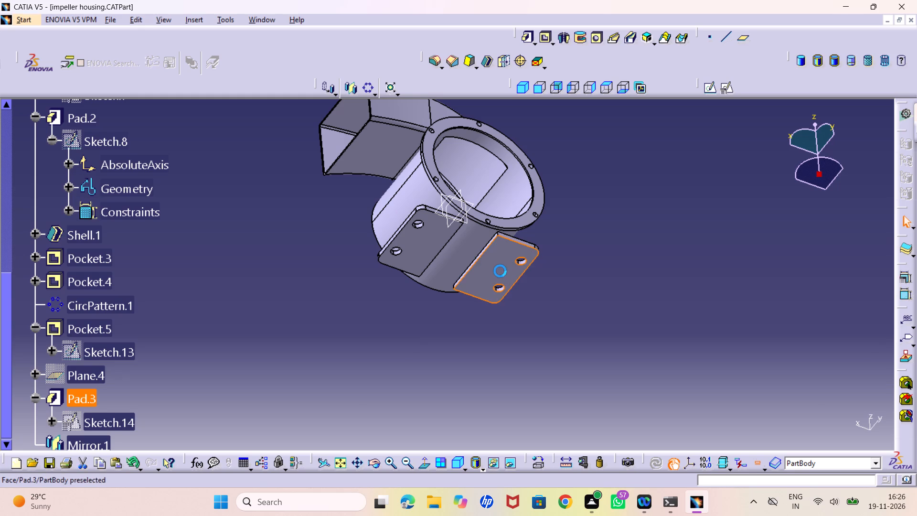
{"action": "left_click", "coordinate": [826, 272]}
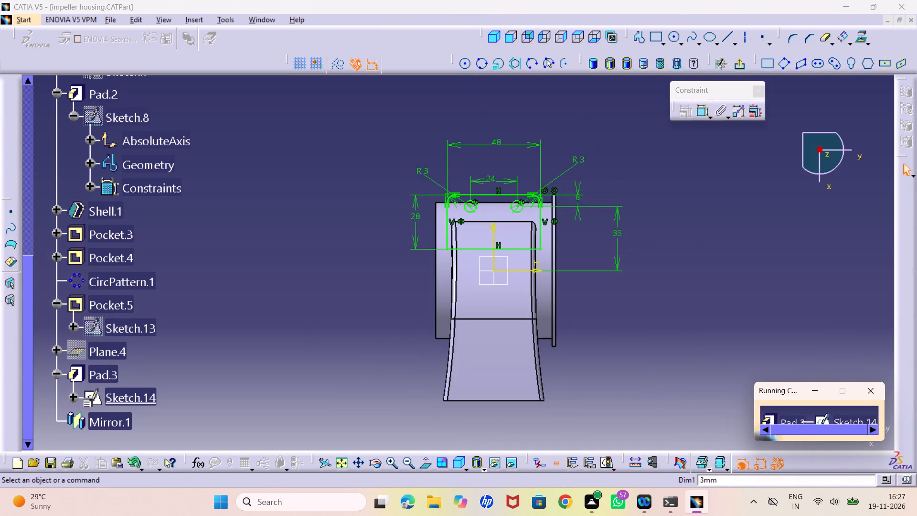
{"action": "middle_click_drag", "start_coordinate": [585, 304], "coordinate": [555, 272]}
{"action": "right_click", "coordinate": [555, 279]}
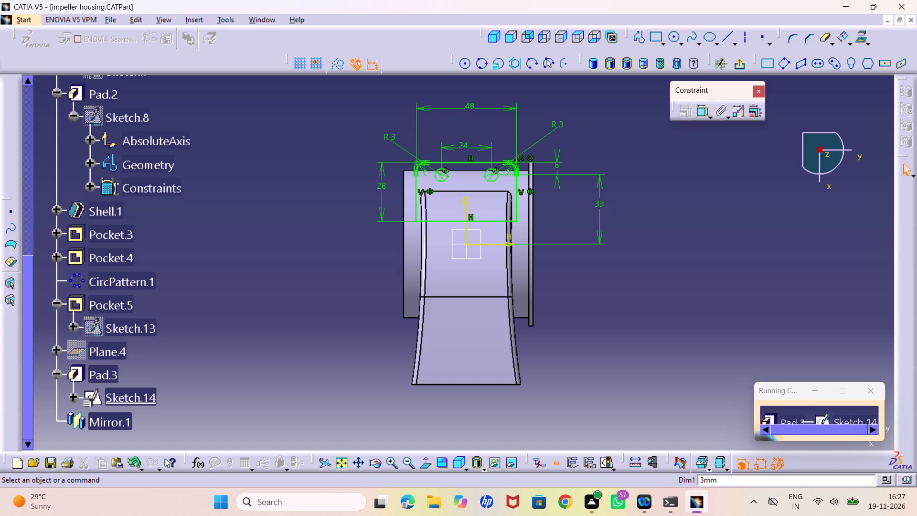
{"action": "left_click", "coordinate": [740, 61]}
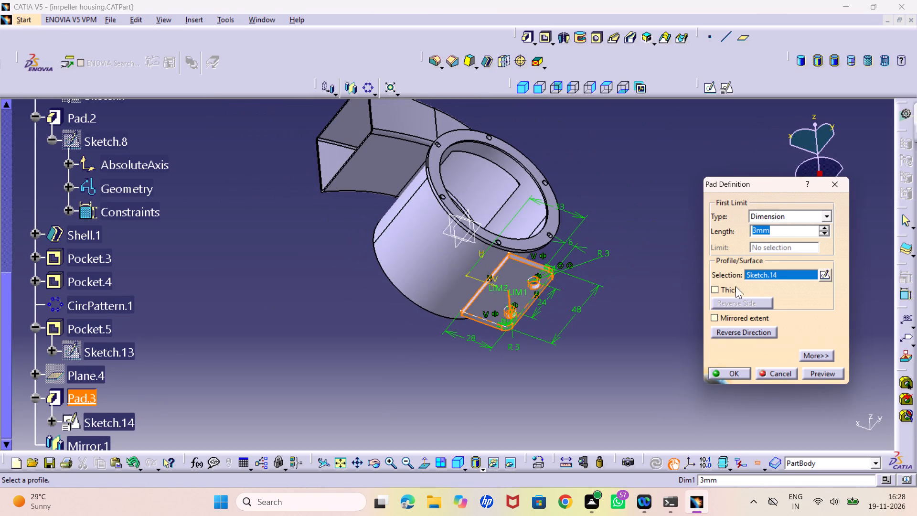
{"action": "left_click", "coordinate": [732, 376]}
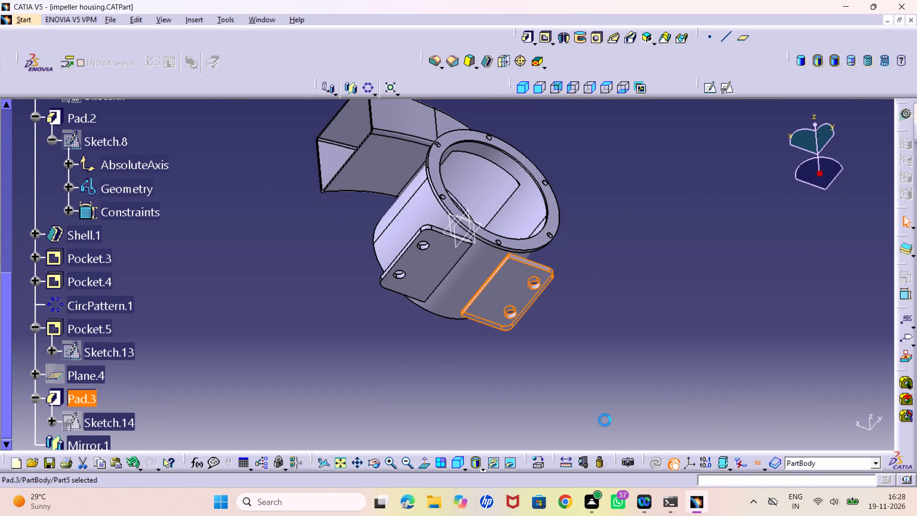
{"action": "left_click", "coordinate": [605, 420]}
Examine both mounting plates and their holes from above, below and the flange side of the housing.
{"action": "middle_click_drag", "start_coordinate": [459, 365], "coordinate": [468, 442]}
{"action": "right_click_drag", "start_coordinate": [459, 365], "coordinate": [471, 447]}
{"action": "middle_click_drag", "start_coordinate": [447, 384], "coordinate": [446, 382]}
{"action": "right_click_drag", "start_coordinate": [446, 382], "coordinate": [449, 398]}
{"action": "middle_click_drag", "start_coordinate": [446, 382], "coordinate": [449, 398]}
{"action": "middle_click_drag", "start_coordinate": [443, 362], "coordinate": [427, 315]}
{"action": "right_click", "coordinate": [443, 362]}
{"action": "middle_click_drag", "start_coordinate": [353, 358], "coordinate": [353, 358]}
{"action": "right_click_drag", "start_coordinate": [353, 358], "coordinate": [353, 358]}
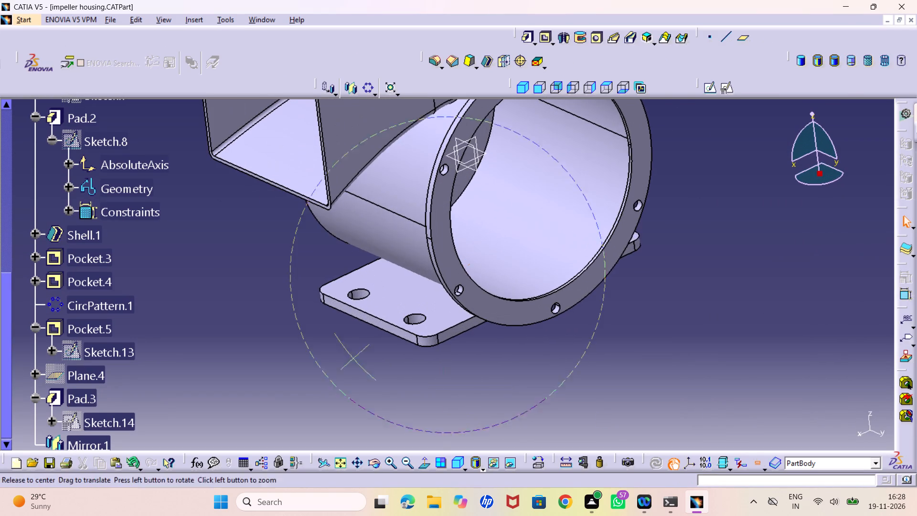
{"action": "middle_click_drag", "start_coordinate": [353, 358], "coordinate": [316, 226]}
{"action": "right_click_drag", "start_coordinate": [353, 358], "coordinate": [316, 227]}
{"action": "middle_click_drag", "start_coordinate": [450, 310], "coordinate": [575, 333]}
{"action": "right_click_drag", "start_coordinate": [450, 310], "coordinate": [575, 333]}
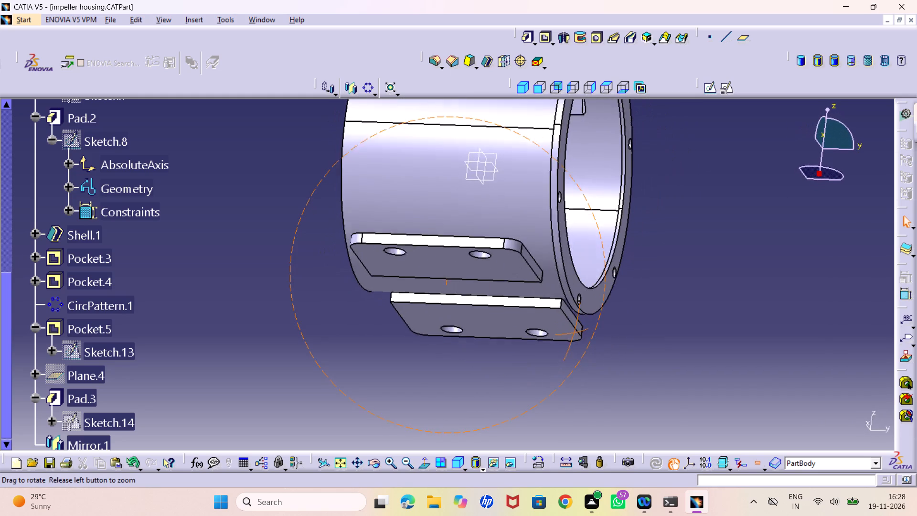
{"action": "right_click_drag", "start_coordinate": [575, 333], "coordinate": [576, 339]}
{"action": "middle_click_drag", "start_coordinate": [575, 333], "coordinate": [576, 339]}
{"action": "middle_click_drag", "start_coordinate": [498, 300], "coordinate": [437, 360]}
{"action": "right_click_drag", "start_coordinate": [492, 303], "coordinate": [437, 360]}
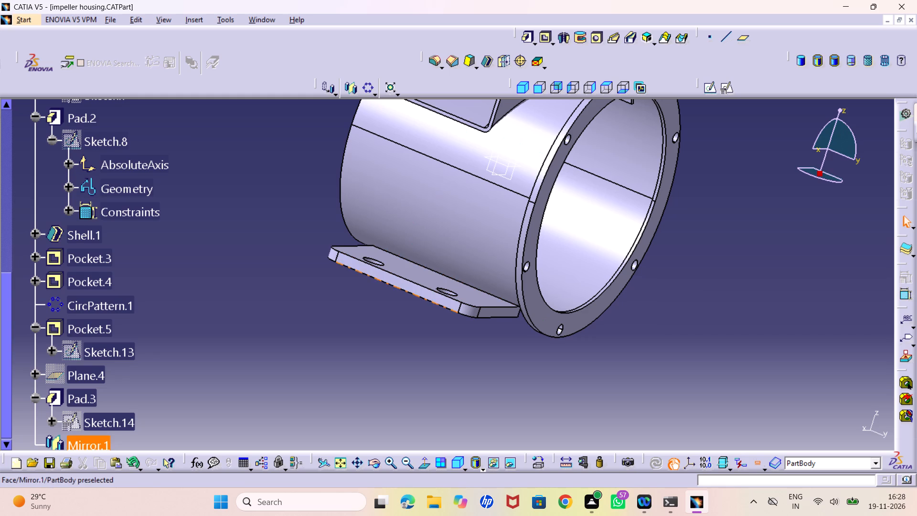
{"action": "middle_click_drag", "start_coordinate": [429, 315], "coordinate": [455, 346]}
{"action": "right_click_drag", "start_coordinate": [429, 315], "coordinate": [455, 346]}
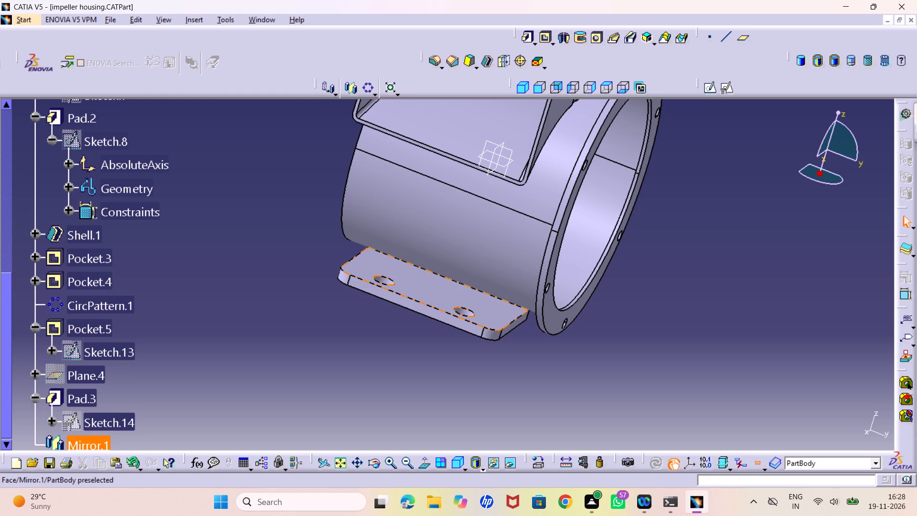
{"action": "middle_click_drag", "start_coordinate": [384, 302], "coordinate": [294, 301]}
{"action": "right_click_drag", "start_coordinate": [384, 302], "coordinate": [294, 301]}
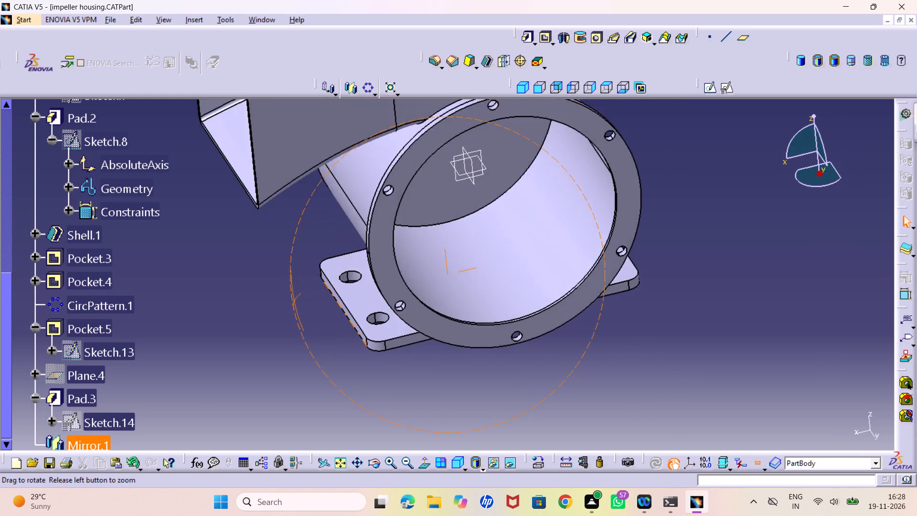
{"action": "middle_click_drag", "start_coordinate": [294, 301], "coordinate": [299, 291]}
{"action": "right_click_drag", "start_coordinate": [294, 301], "coordinate": [299, 291]}
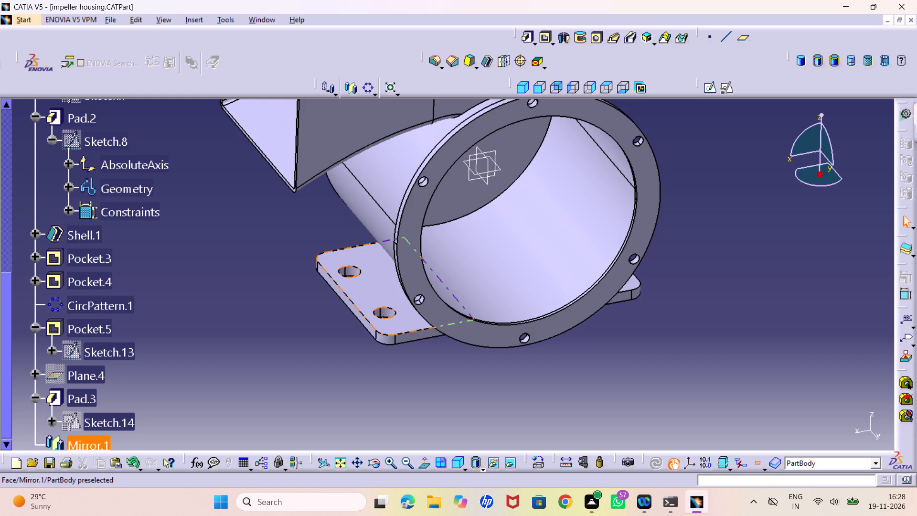
{"action": "middle_click_drag", "start_coordinate": [301, 301], "coordinate": [302, 317]}
{"action": "right_click", "coordinate": [301, 301]}
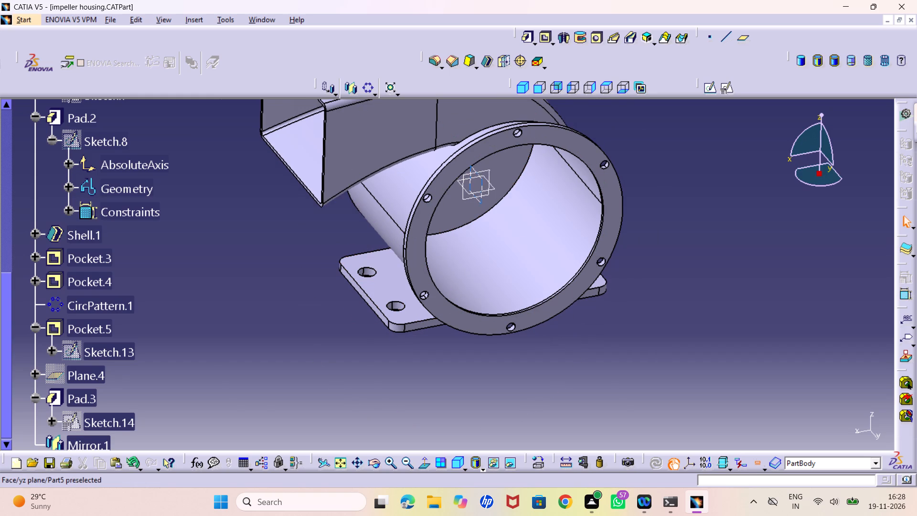
Create a reference plane offset 33 mm from the yz plane, on the outlet side of the housing.
{"action": "left_click", "coordinate": [481, 200]}
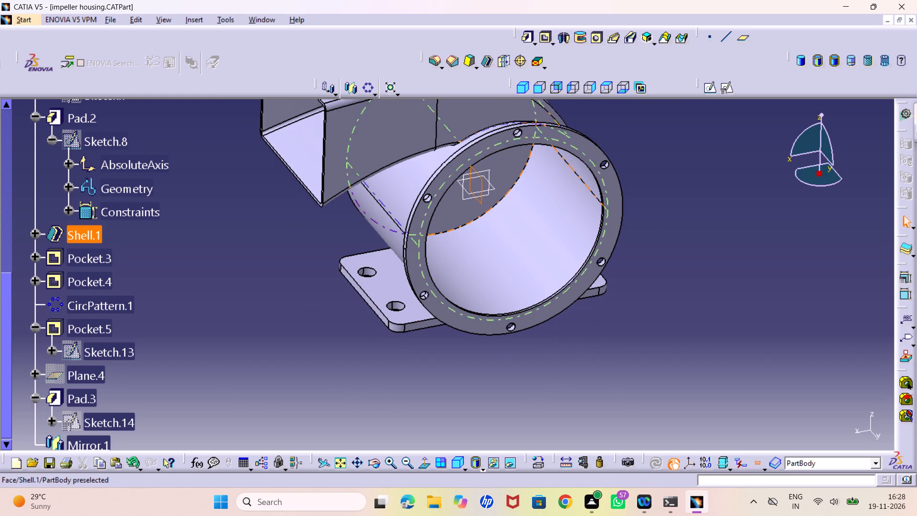
{"action": "left_click", "coordinate": [746, 37]}
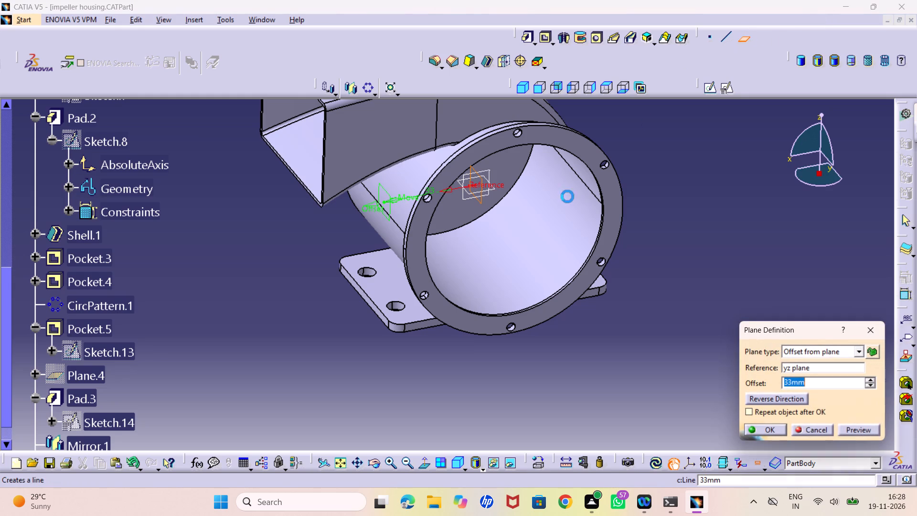
{"action": "middle_click_drag", "start_coordinate": [388, 284], "coordinate": [371, 272]}
{"action": "right_click_drag", "start_coordinate": [388, 284], "coordinate": [371, 272]}
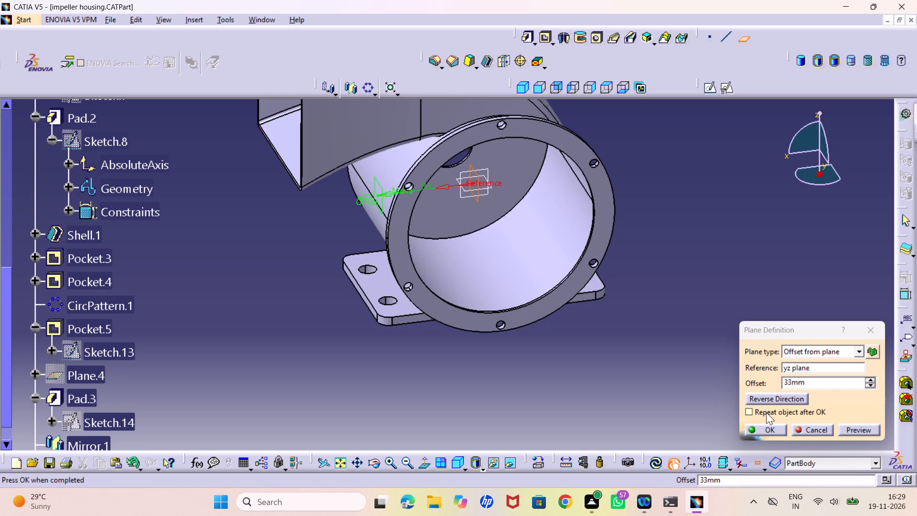
{"action": "middle_click_drag", "start_coordinate": [508, 369], "coordinate": [491, 330]}
{"action": "right_click_drag", "start_coordinate": [508, 369], "coordinate": [491, 330]}
{"action": "middle_click_drag", "start_coordinate": [489, 340], "coordinate": [558, 312]}
{"action": "right_click_drag", "start_coordinate": [489, 340], "coordinate": [558, 312]}
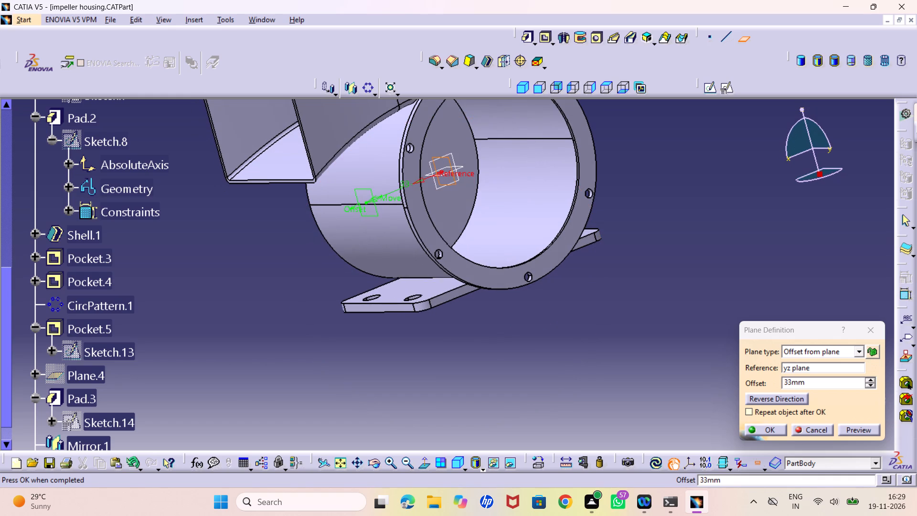
{"action": "left_click", "coordinate": [769, 430]}
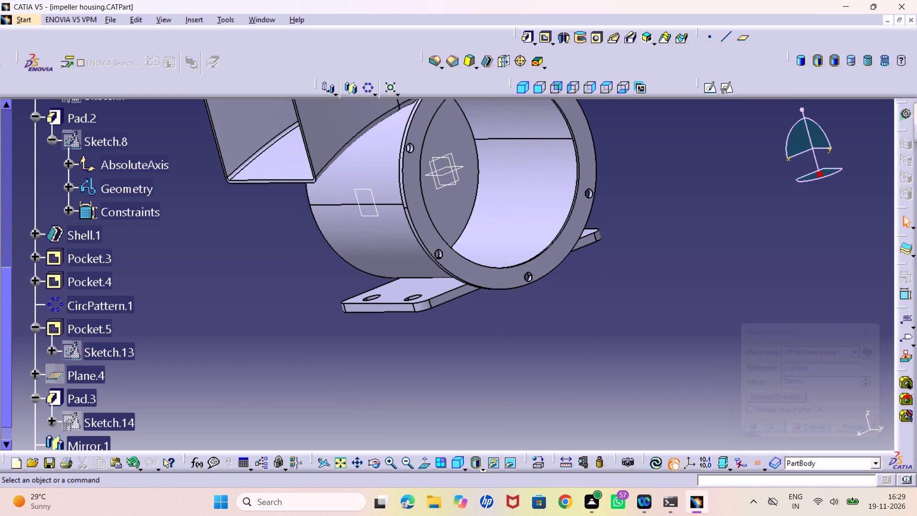
Create a positioned sketch on the new offset plane with implicit origin and orientation.
{"action": "left_click", "coordinate": [368, 215]}
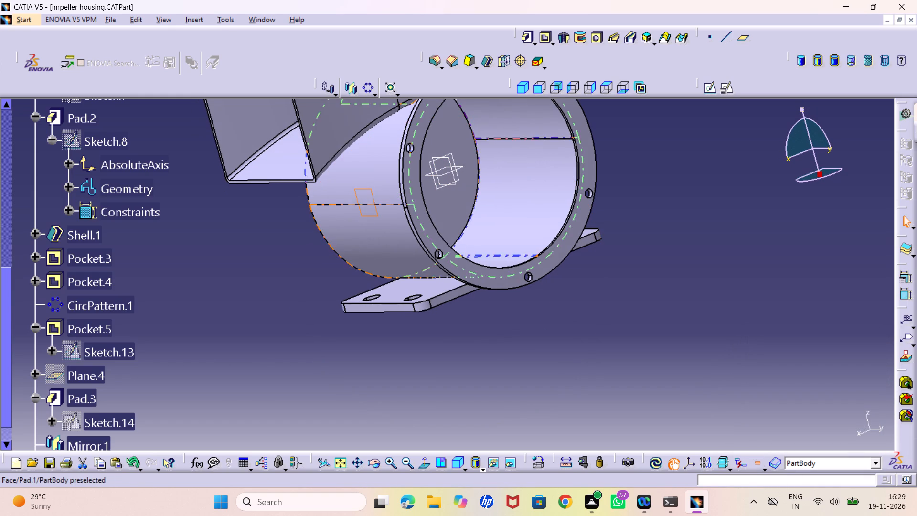
{"action": "left_click", "coordinate": [729, 88]}
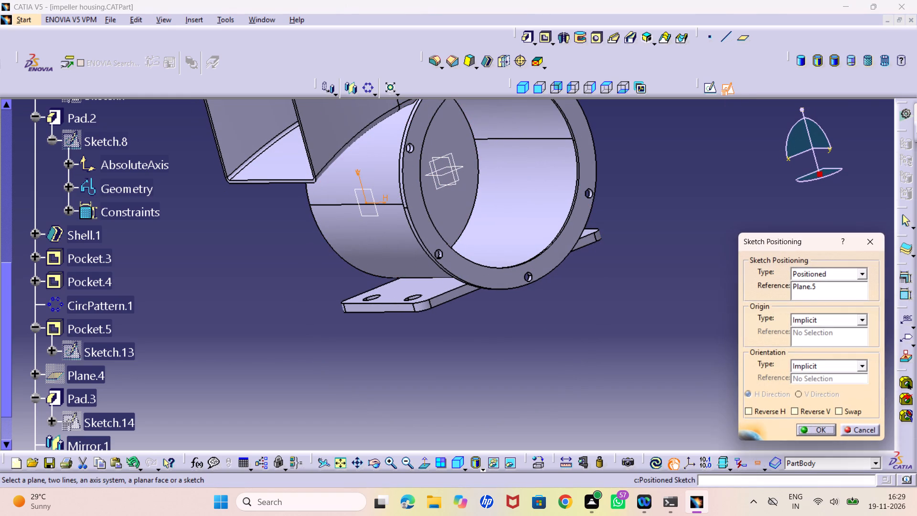
{"action": "left_click", "coordinate": [814, 428]}
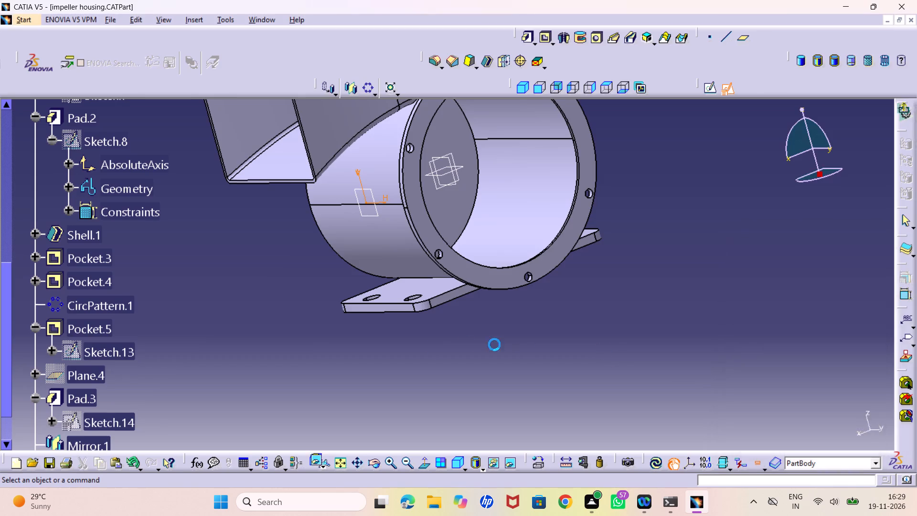
Sketch a narrow upright rectangle against the housing wall, with its bottom edge at the mounting plate's upper face.
{"action": "middle_click_drag", "start_coordinate": [325, 341], "coordinate": [407, 350]}
{"action": "middle_click_drag", "start_coordinate": [369, 321], "coordinate": [413, 338]}
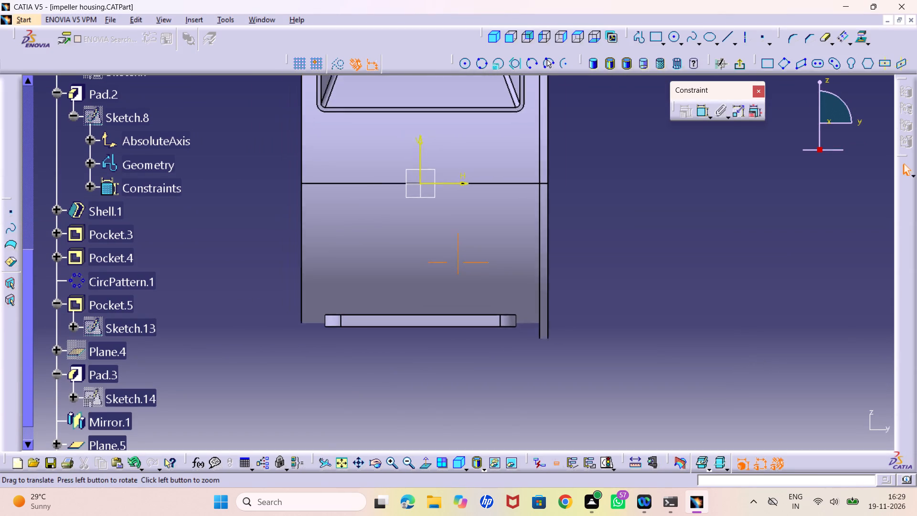
{"action": "middle_click_drag", "start_coordinate": [413, 338], "coordinate": [421, 312]}
{"action": "right_click", "coordinate": [427, 347]}
{"action": "middle_click_drag", "start_coordinate": [427, 325], "coordinate": [446, 294]}
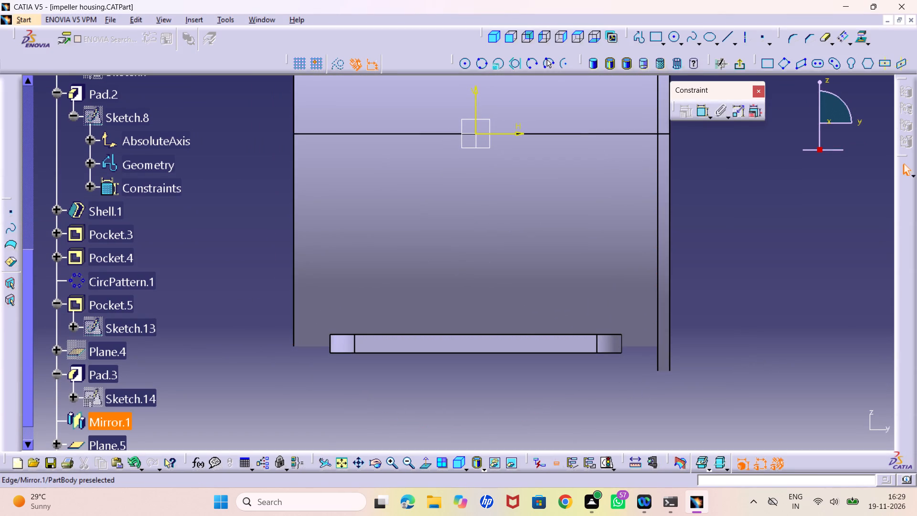
{"action": "left_click", "coordinate": [657, 33]}
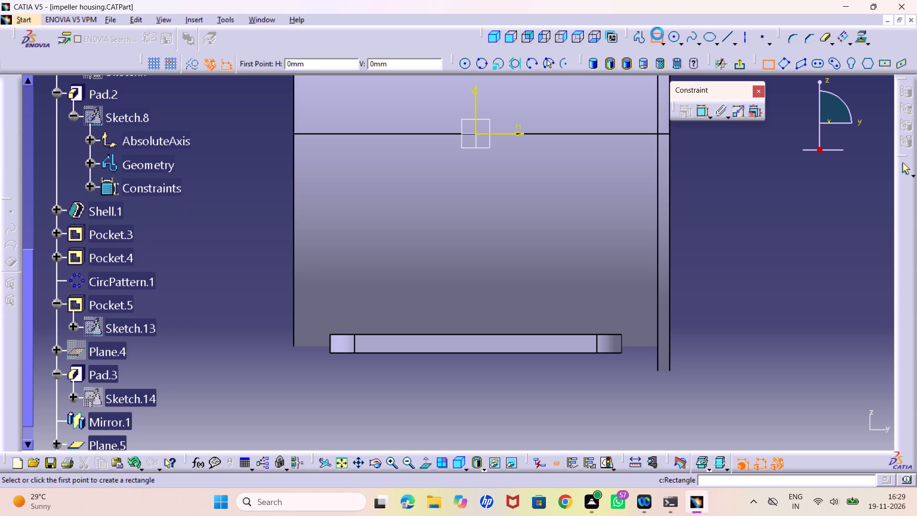
{"action": "left_click", "coordinate": [418, 277]}
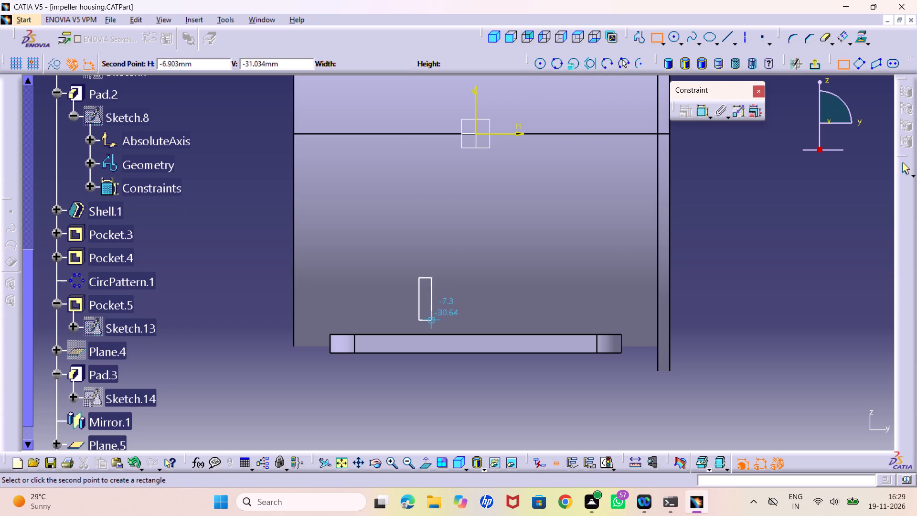
{"action": "left_click", "coordinate": [438, 333]}
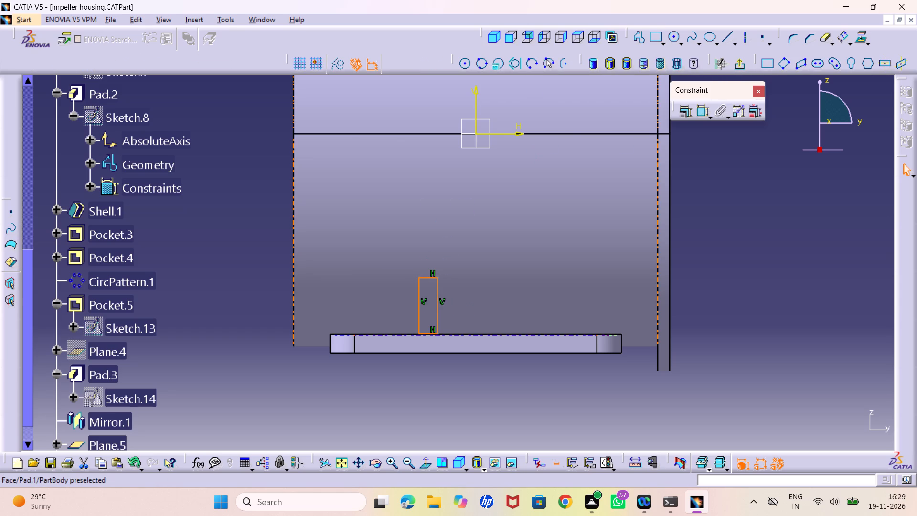
Dimension the rectangle's inner vertical edge from the sketch's vertical axis and set the distance to 4 mm.
{"action": "middle_click_drag", "start_coordinate": [705, 275], "coordinate": [750, 254]}
{"action": "left_click", "coordinate": [543, 336]}
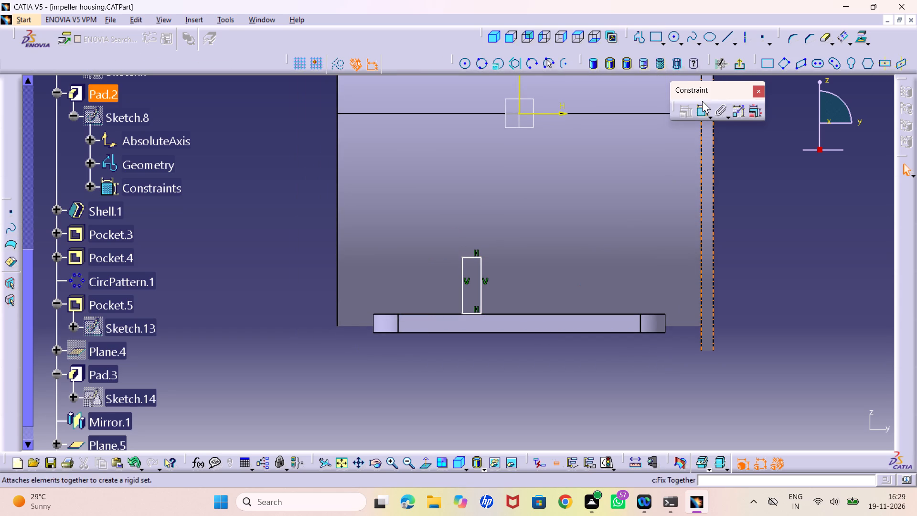
{"action": "double_click", "coordinate": [701, 110]}
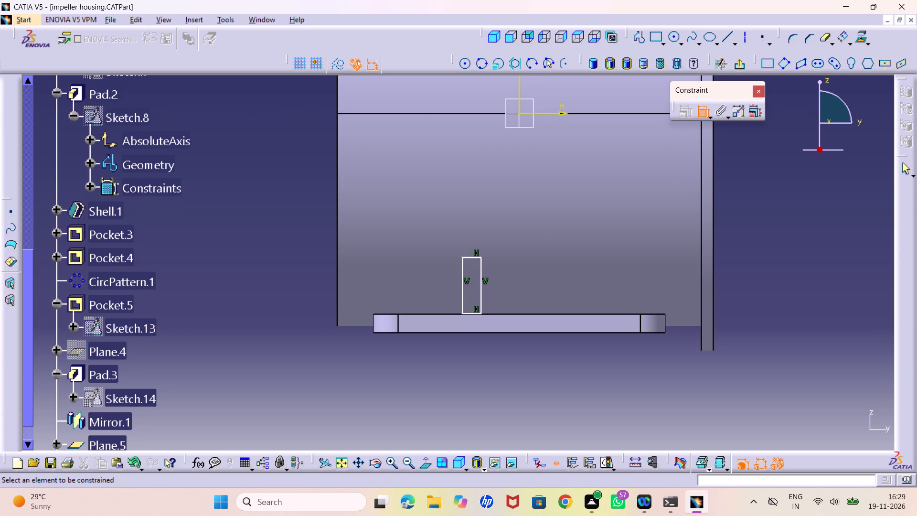
{"action": "left_click", "coordinate": [480, 268]}
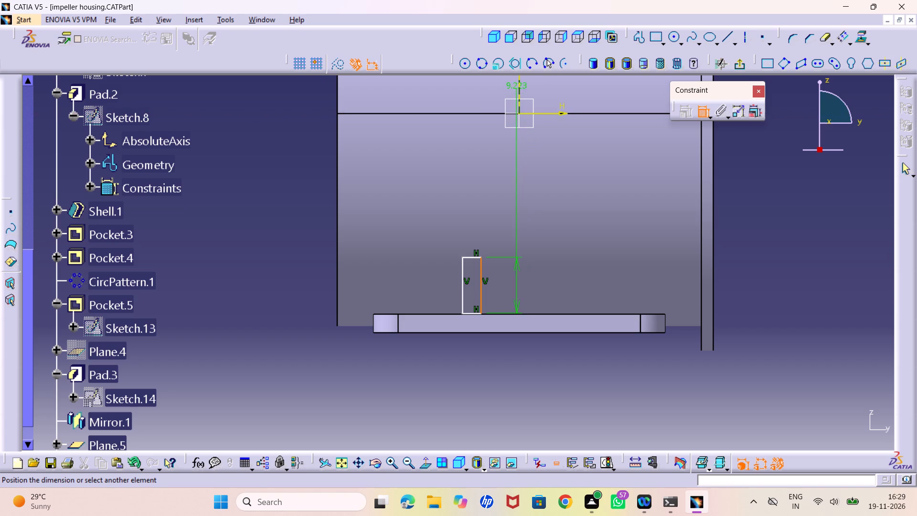
{"action": "left_click", "coordinate": [518, 87]}
{"action": "left_click", "coordinate": [489, 391]}
{"action": "double_click", "coordinate": [487, 386]}
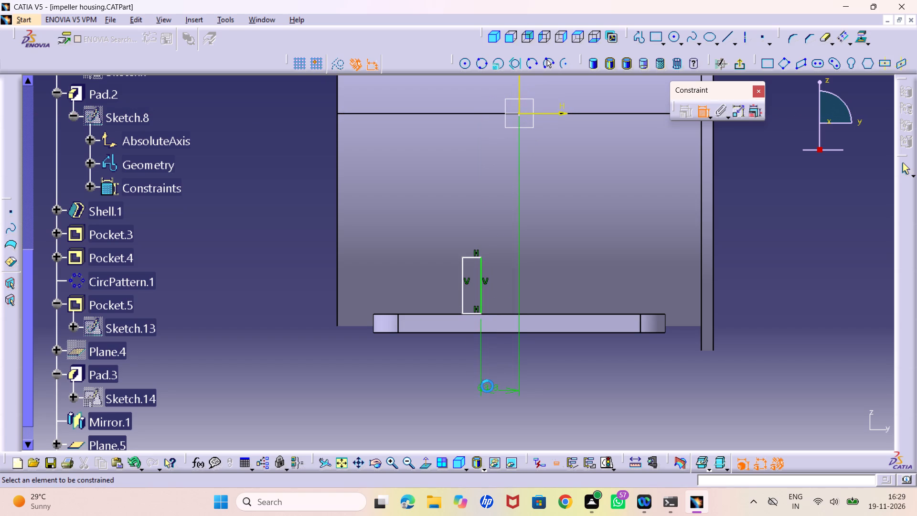
{"action": "key", "text": "4"}
{"action": "key", "text": "Return"}
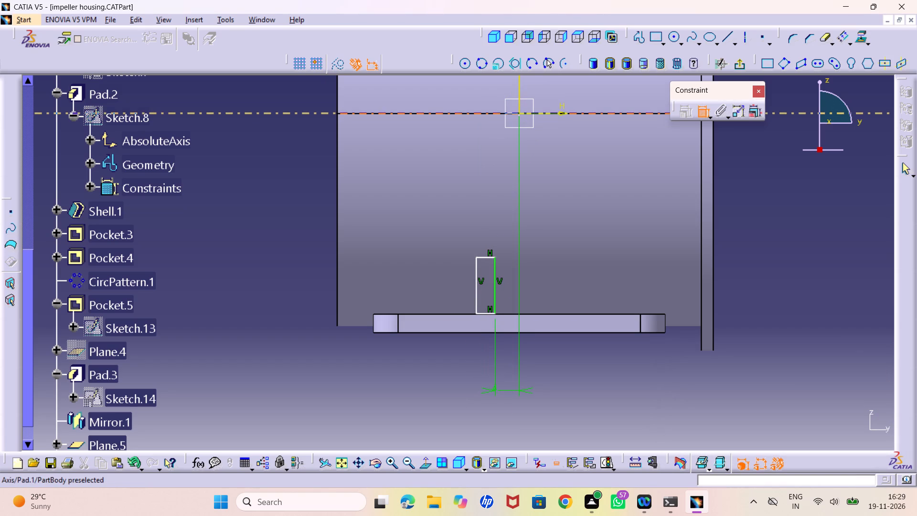
Dimension the narrow rectangle's width along its bottom edge and set it to 2 mm.
{"action": "left_click", "coordinate": [482, 312]}
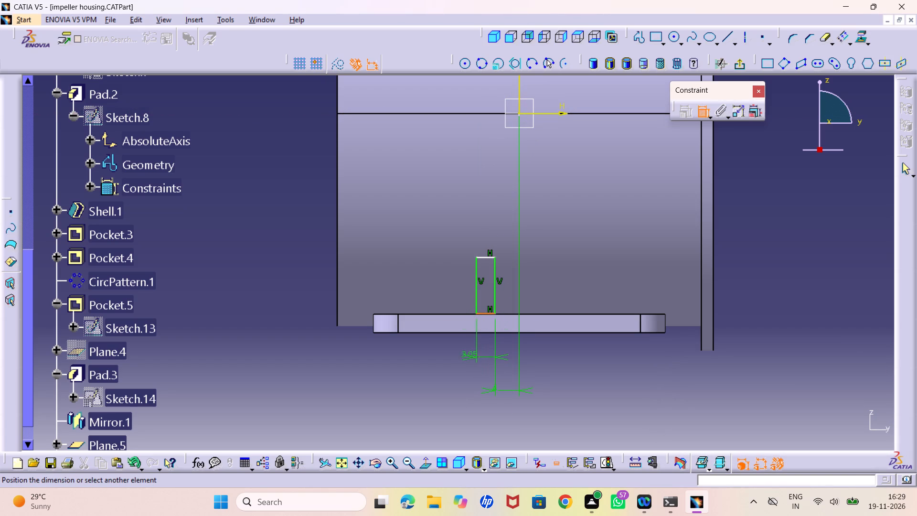
{"action": "left_click", "coordinate": [468, 359]}
{"action": "double_click", "coordinate": [468, 355]}
{"action": "key", "text": "2"}
{"action": "key", "text": "Return"}
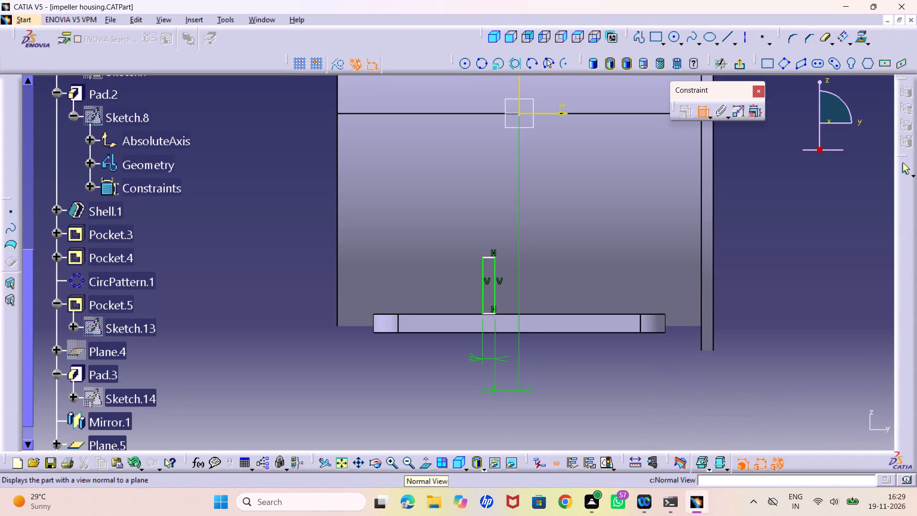
Examine how the rectangle sits relative to the mounting plate, its holes and the housing wall from several angles.
{"action": "middle_click_drag", "start_coordinate": [534, 286], "coordinate": [478, 305]}
{"action": "right_click_drag", "start_coordinate": [534, 286], "coordinate": [478, 305]}
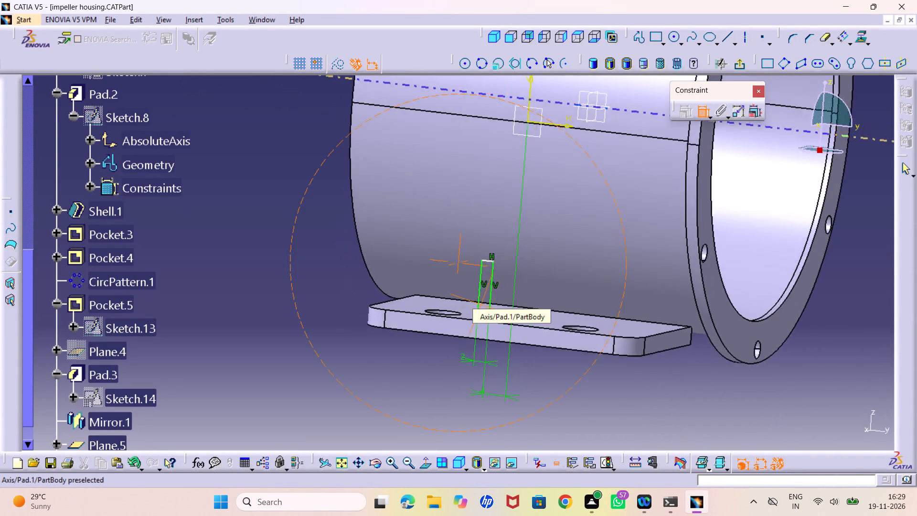
{"action": "middle_click_drag", "start_coordinate": [478, 305], "coordinate": [501, 357]}
{"action": "right_click_drag", "start_coordinate": [478, 305], "coordinate": [500, 356]}
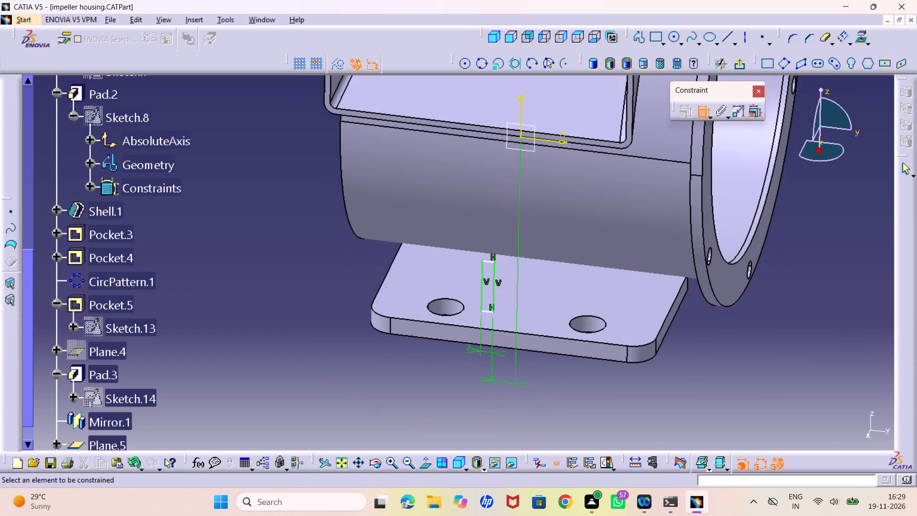
{"action": "middle_click_drag", "start_coordinate": [493, 335], "coordinate": [337, 290]}
{"action": "right_click_drag", "start_coordinate": [493, 334], "coordinate": [337, 290]}
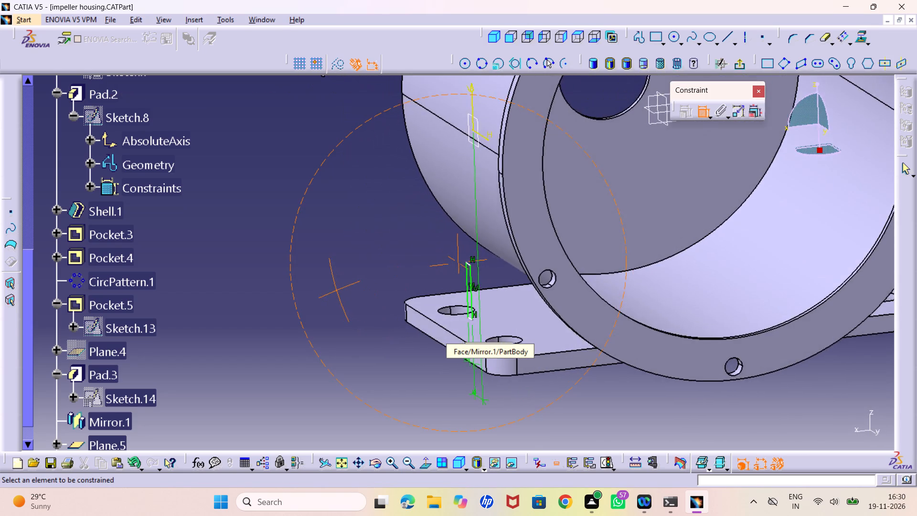
{"action": "middle_click_drag", "start_coordinate": [337, 290], "coordinate": [386, 345]}
{"action": "right_click_drag", "start_coordinate": [337, 290], "coordinate": [386, 345]}
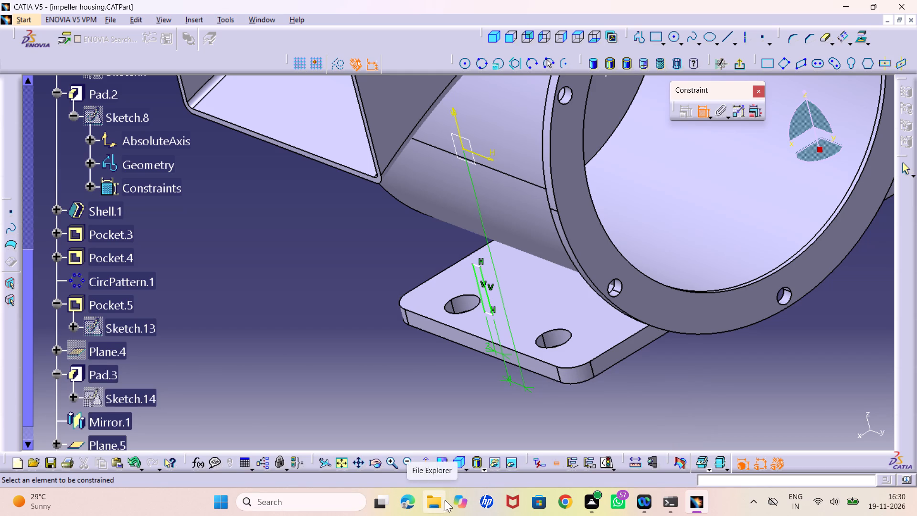
{"action": "middle_click_drag", "start_coordinate": [512, 344], "coordinate": [515, 365]}
{"action": "right_click", "coordinate": [512, 344]}
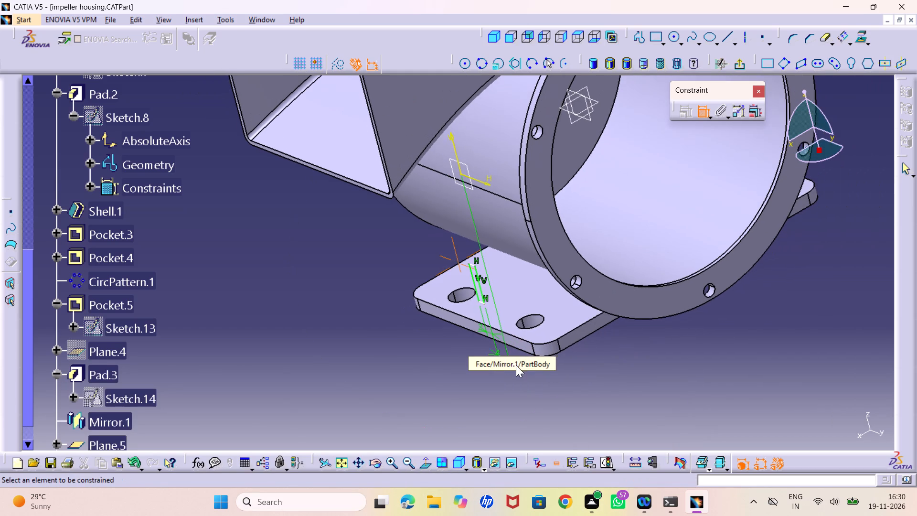
{"action": "middle_click_drag", "start_coordinate": [446, 362], "coordinate": [446, 345]}
{"action": "right_click", "coordinate": [446, 362]}
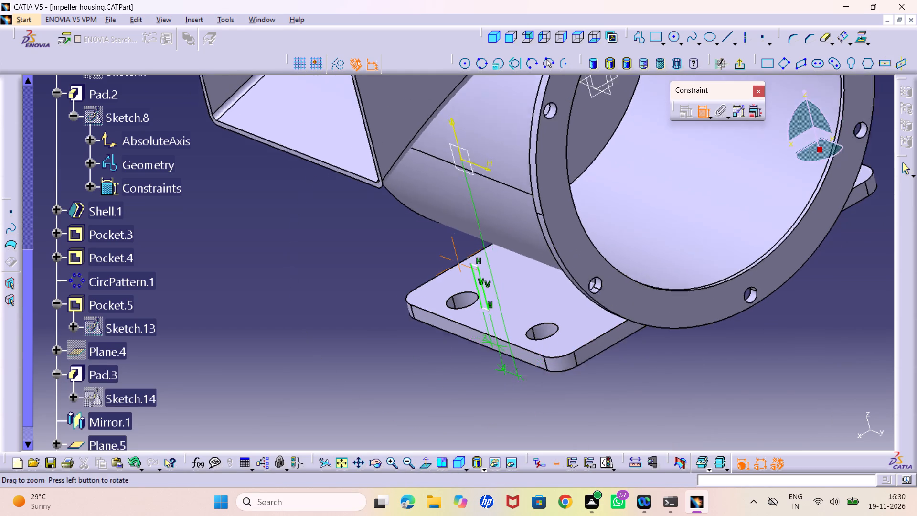
{"action": "middle_click_drag", "start_coordinate": [446, 345], "coordinate": [444, 281]}
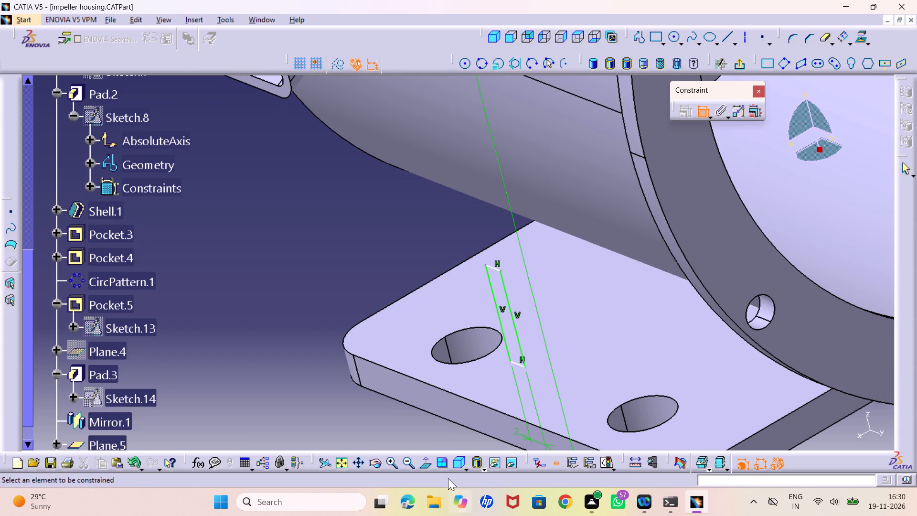
In a view normal to the sketch, dimension the rectangle's height and set it to 15 mm.
{"action": "left_click", "coordinate": [418, 465]}
{"action": "left_click", "coordinate": [426, 464]}
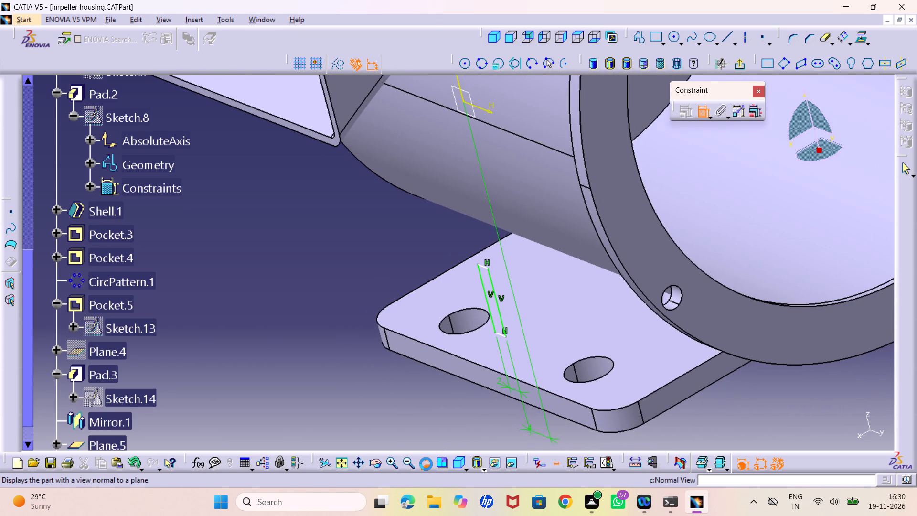
{"action": "left_click", "coordinate": [491, 283]}
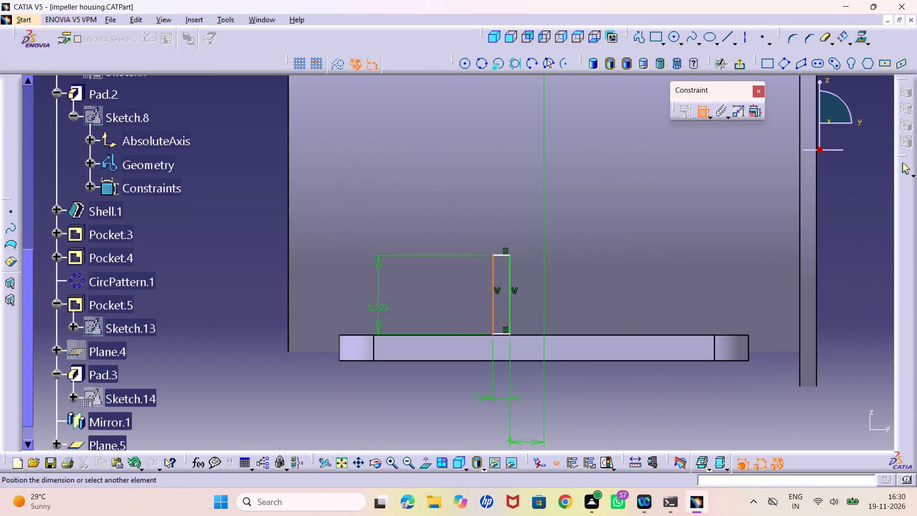
{"action": "left_click", "coordinate": [204, 311]}
{"action": "middle_click_drag", "start_coordinate": [247, 309], "coordinate": [263, 368]}
{"action": "right_click", "coordinate": [247, 309]}
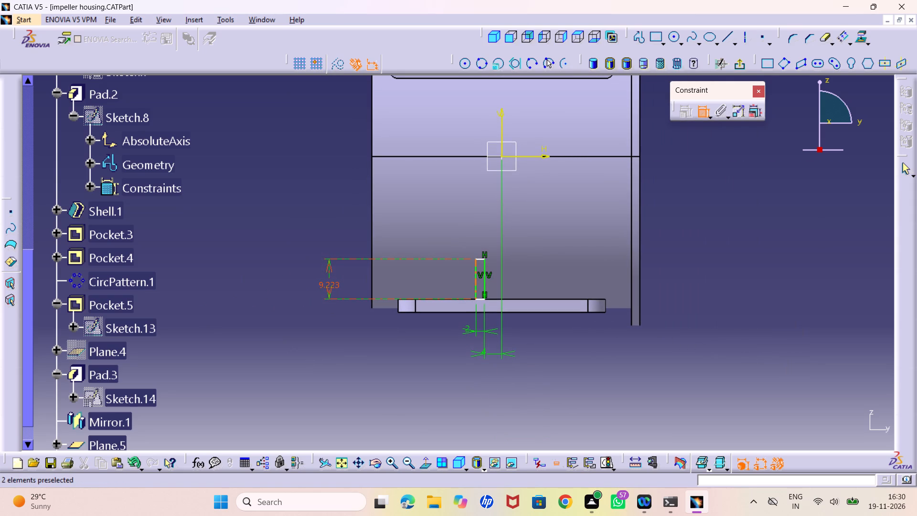
{"action": "double_click", "coordinate": [328, 287]}
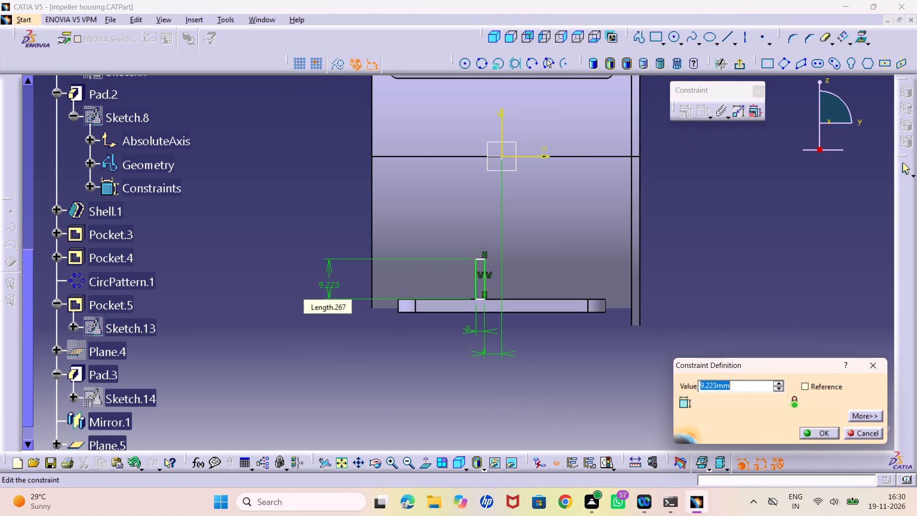
{"action": "type", "text": "15"}
{"action": "key", "text": "Return"}
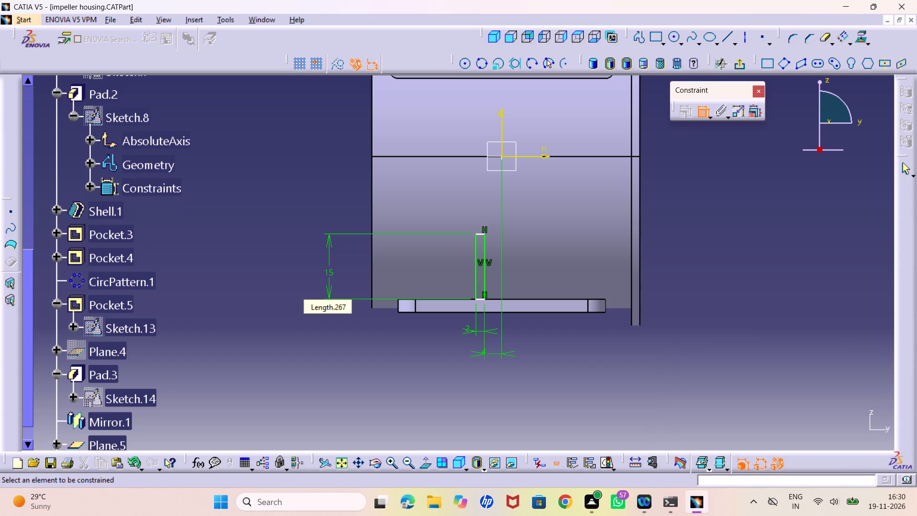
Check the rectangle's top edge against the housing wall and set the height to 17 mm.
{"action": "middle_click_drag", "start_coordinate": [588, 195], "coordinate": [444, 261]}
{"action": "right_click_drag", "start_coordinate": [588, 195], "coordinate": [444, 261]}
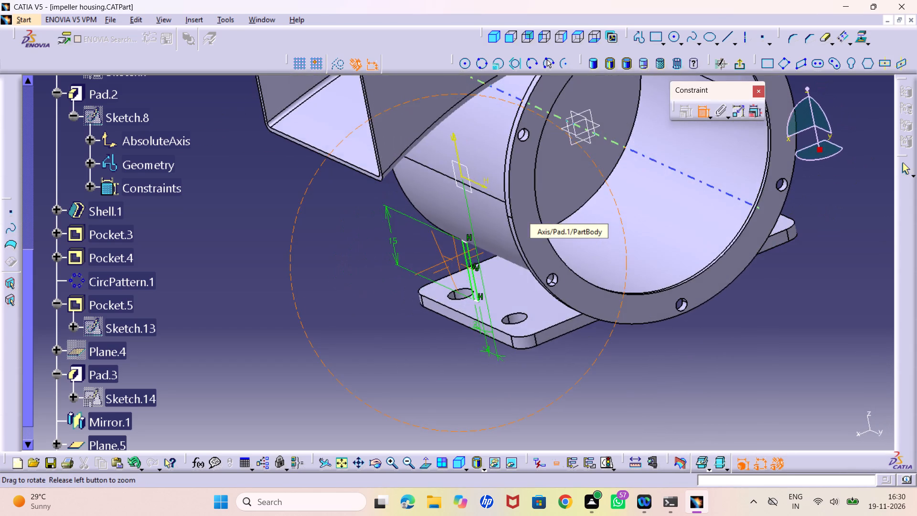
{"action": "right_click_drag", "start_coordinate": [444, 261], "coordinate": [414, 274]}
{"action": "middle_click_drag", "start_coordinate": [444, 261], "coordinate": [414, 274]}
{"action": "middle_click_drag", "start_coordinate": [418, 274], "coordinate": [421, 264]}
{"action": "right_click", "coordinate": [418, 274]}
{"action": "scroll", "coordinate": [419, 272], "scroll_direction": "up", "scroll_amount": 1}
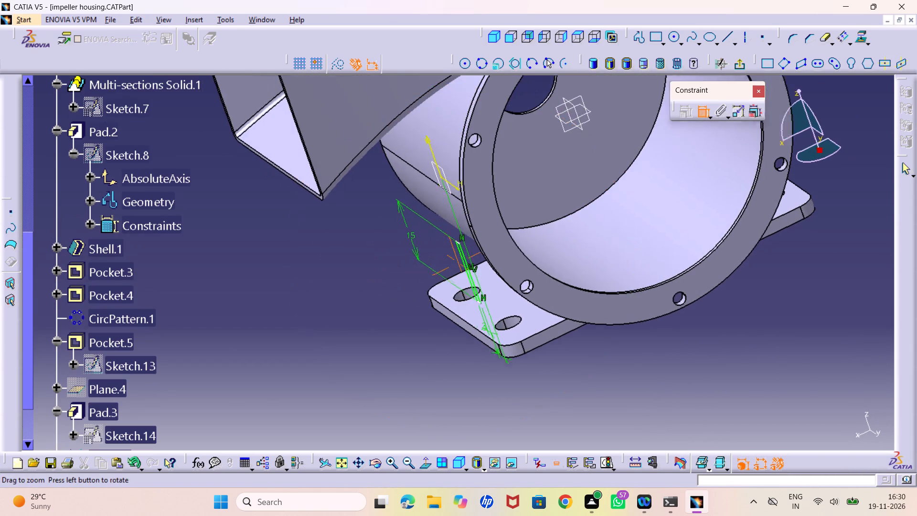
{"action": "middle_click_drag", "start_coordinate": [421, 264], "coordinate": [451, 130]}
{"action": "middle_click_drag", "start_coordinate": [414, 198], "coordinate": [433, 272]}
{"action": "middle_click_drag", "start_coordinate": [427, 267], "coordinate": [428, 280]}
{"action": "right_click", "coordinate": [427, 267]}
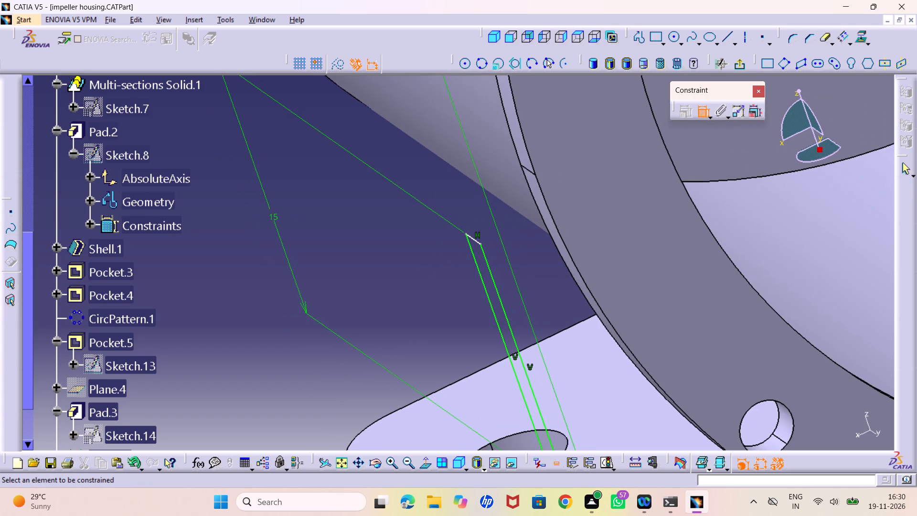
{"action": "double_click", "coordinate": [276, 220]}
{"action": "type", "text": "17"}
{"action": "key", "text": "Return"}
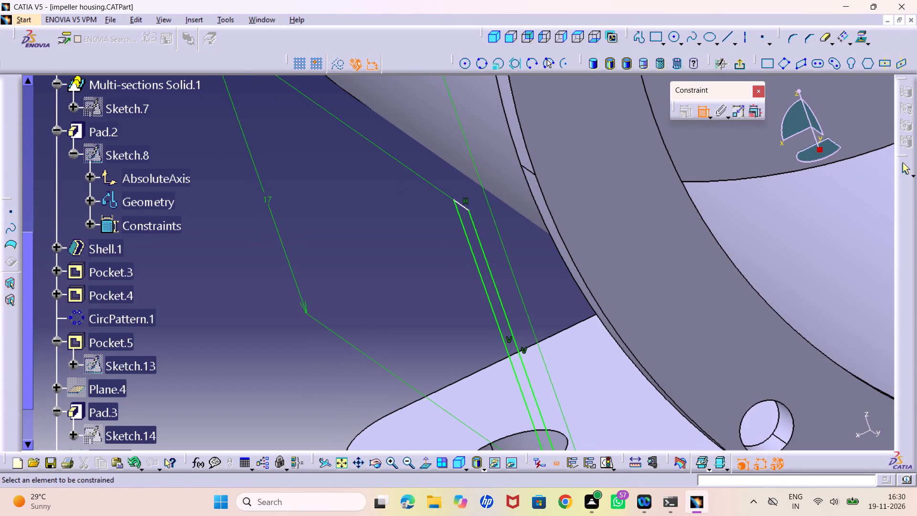
Set the rectangle's height to 30 mm.
{"action": "double_click", "coordinate": [266, 203]}
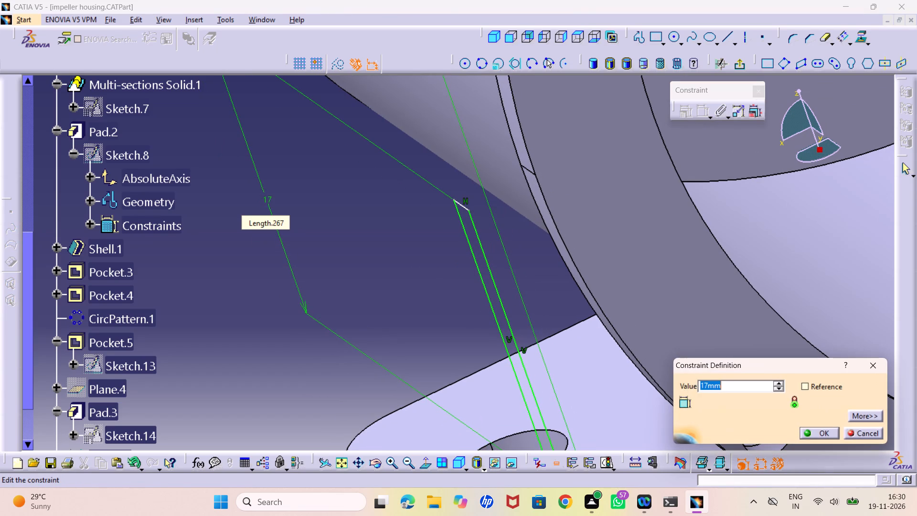
{"action": "type", "text": "30"}
{"action": "key", "text": "Return"}
Examine the rectangle's top end at the housing wall and its bottom end on the mounting plate between the two holes.
{"action": "middle_click_drag", "start_coordinate": [254, 133], "coordinate": [250, 143]}
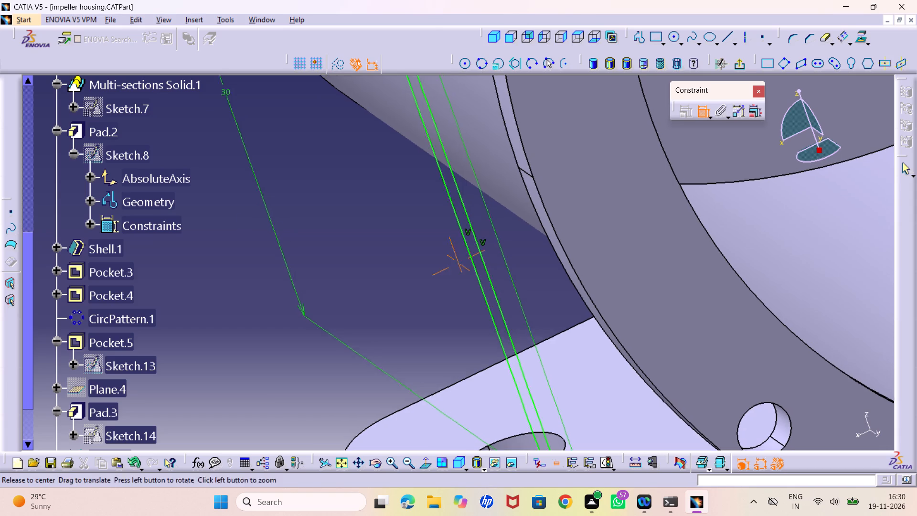
{"action": "middle_click_drag", "start_coordinate": [250, 143], "coordinate": [224, 249]}
{"action": "middle_click_drag", "start_coordinate": [224, 245], "coordinate": [230, 257]}
{"action": "right_click", "coordinate": [224, 245]}
{"action": "middle_click_drag", "start_coordinate": [306, 310], "coordinate": [269, 260]}
{"action": "right_click_drag", "start_coordinate": [306, 310], "coordinate": [269, 260]}
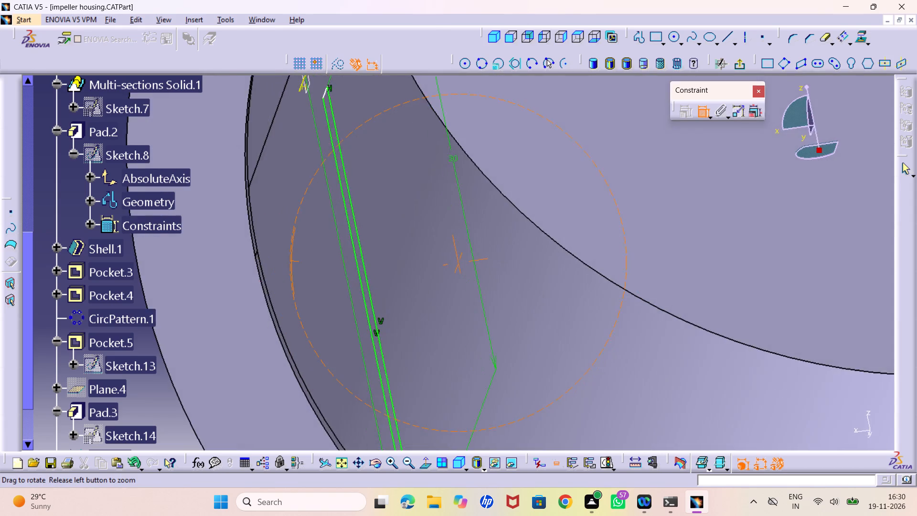
{"action": "middle_click_drag", "start_coordinate": [269, 260], "coordinate": [309, 246]}
{"action": "right_click_drag", "start_coordinate": [269, 260], "coordinate": [309, 246]}
{"action": "middle_click_drag", "start_coordinate": [309, 246], "coordinate": [309, 279]}
{"action": "right_click_drag", "start_coordinate": [309, 246], "coordinate": [309, 253]}
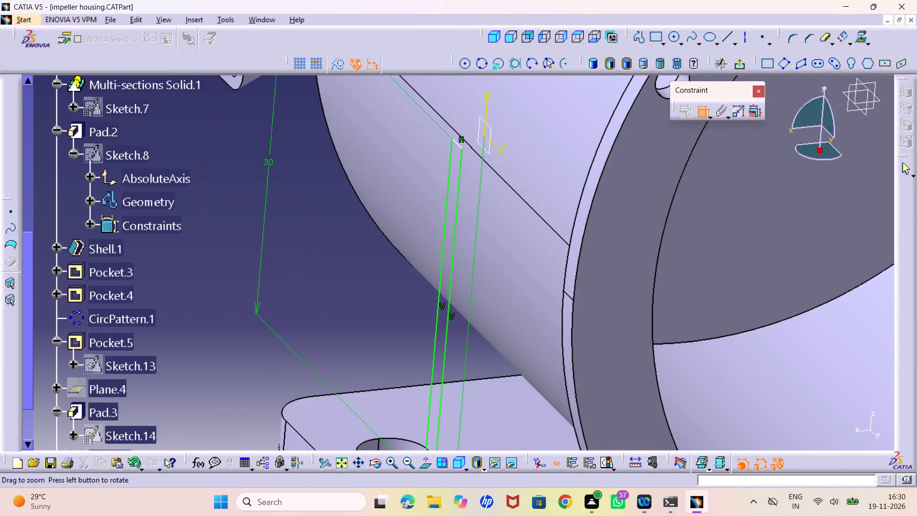
{"action": "middle_click_drag", "start_coordinate": [309, 279], "coordinate": [309, 282]}
{"action": "middle_click_drag", "start_coordinate": [374, 332], "coordinate": [387, 424]}
{"action": "right_click_drag", "start_coordinate": [374, 332], "coordinate": [374, 336]}
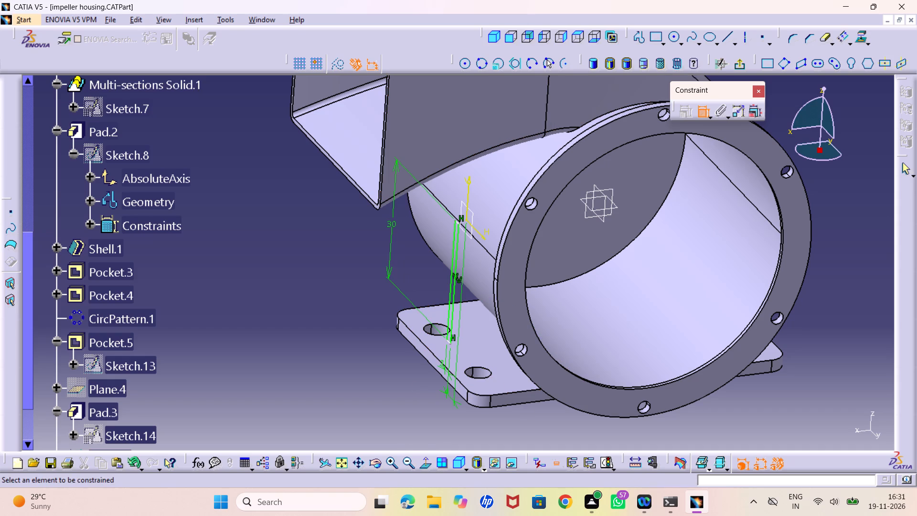
{"action": "middle_click_drag", "start_coordinate": [421, 405], "coordinate": [428, 259]}
{"action": "right_click", "coordinate": [421, 403]}
{"action": "middle_click_drag", "start_coordinate": [399, 375], "coordinate": [377, 45]}
{"action": "middle_click_drag", "start_coordinate": [342, 183], "coordinate": [345, 153]}
{"action": "middle_click_drag", "start_coordinate": [320, 258], "coordinate": [310, 304]}
{"action": "right_click_drag", "start_coordinate": [319, 262], "coordinate": [310, 304]}
{"action": "middle_click_drag", "start_coordinate": [363, 333], "coordinate": [341, 289]}
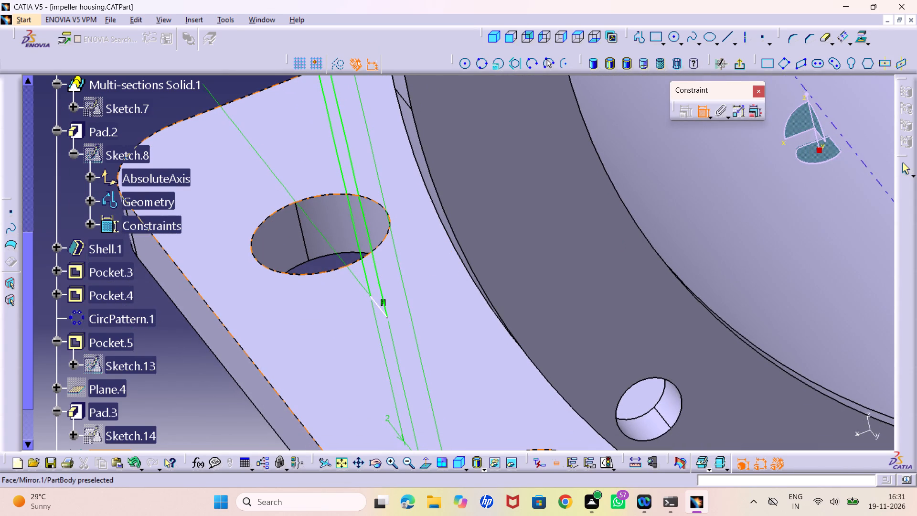
{"action": "middle_click_drag", "start_coordinate": [310, 280], "coordinate": [337, 316]}
{"action": "right_click", "coordinate": [310, 279]}
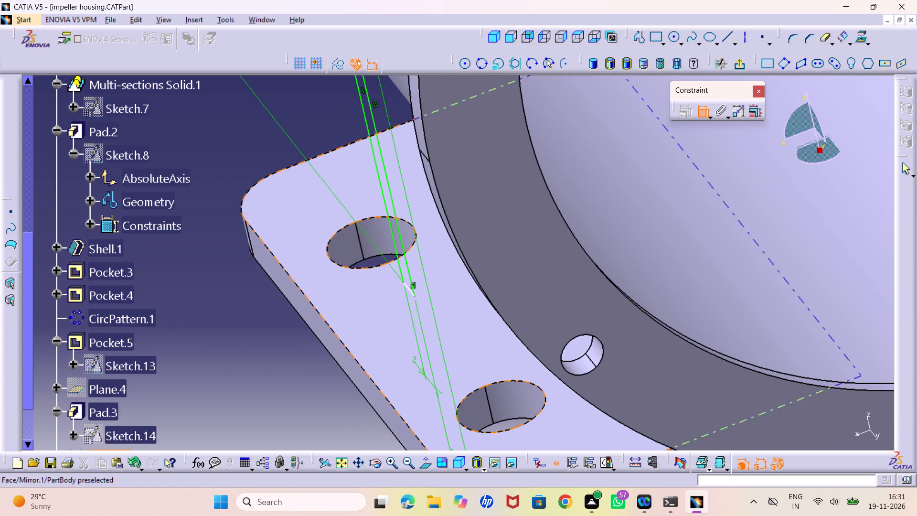
{"action": "middle_click_drag", "start_coordinate": [249, 337], "coordinate": [337, 300]}
{"action": "right_click_drag", "start_coordinate": [249, 337], "coordinate": [337, 300]}
{"action": "middle_click_drag", "start_coordinate": [344, 294], "coordinate": [352, 339]}
{"action": "right_click", "coordinate": [344, 294]}
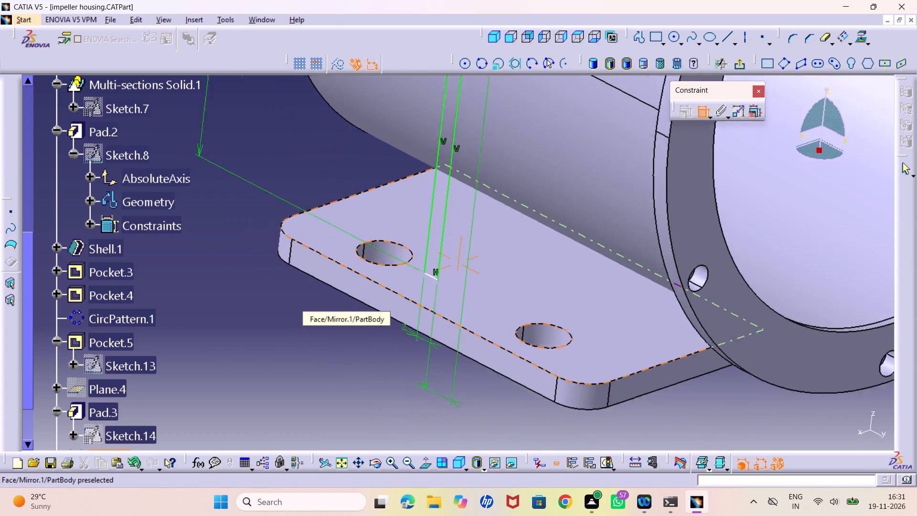
{"action": "middle_click_drag", "start_coordinate": [352, 339], "coordinate": [354, 355]}
{"action": "middle_click_drag", "start_coordinate": [405, 208], "coordinate": [405, 245]}
{"action": "right_click", "coordinate": [405, 208]}
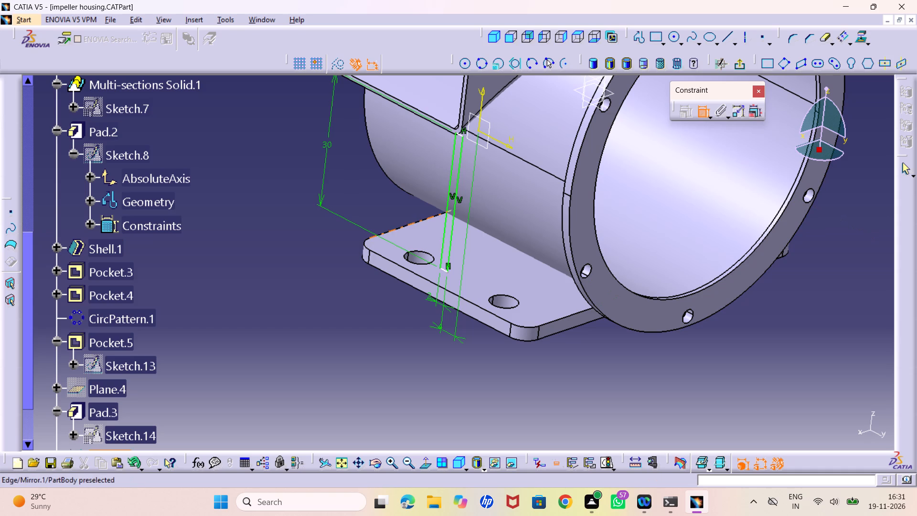
{"action": "middle_click_drag", "start_coordinate": [418, 161], "coordinate": [421, 186]}
{"action": "right_click", "coordinate": [417, 161]}
{"action": "middle_click_drag", "start_coordinate": [414, 176], "coordinate": [409, 214]}
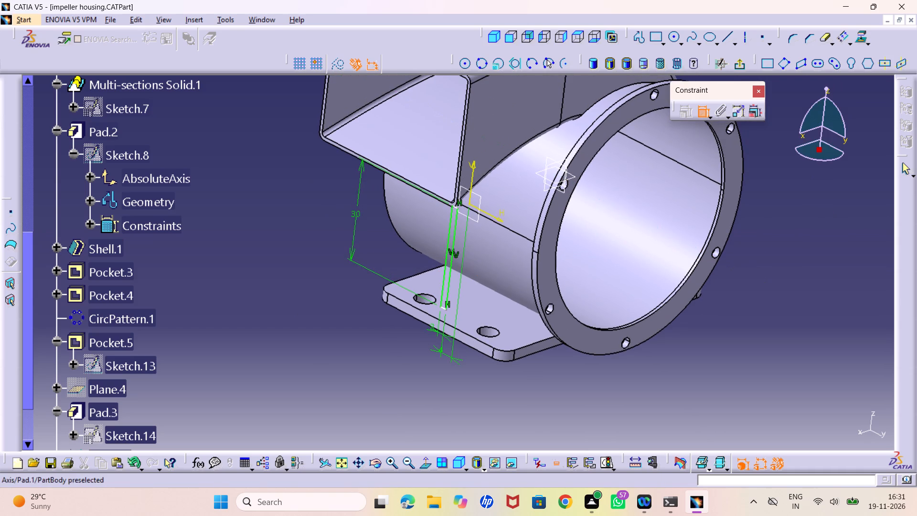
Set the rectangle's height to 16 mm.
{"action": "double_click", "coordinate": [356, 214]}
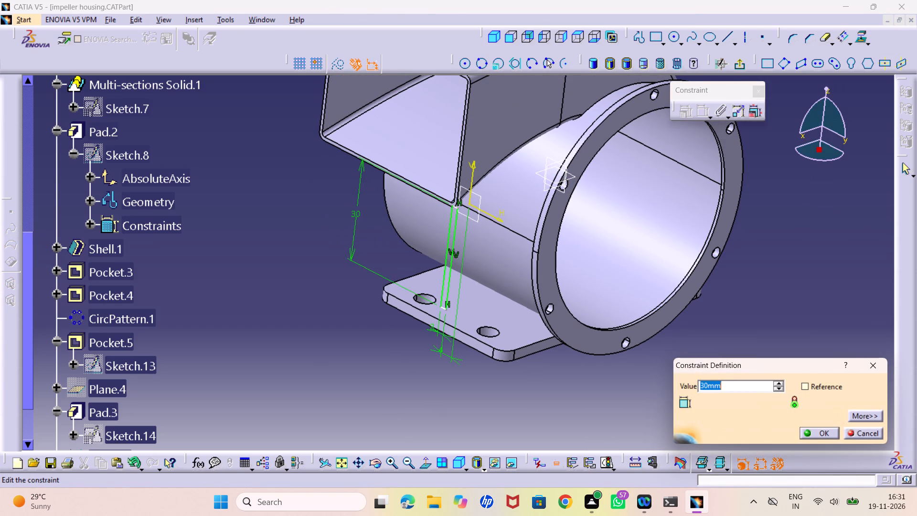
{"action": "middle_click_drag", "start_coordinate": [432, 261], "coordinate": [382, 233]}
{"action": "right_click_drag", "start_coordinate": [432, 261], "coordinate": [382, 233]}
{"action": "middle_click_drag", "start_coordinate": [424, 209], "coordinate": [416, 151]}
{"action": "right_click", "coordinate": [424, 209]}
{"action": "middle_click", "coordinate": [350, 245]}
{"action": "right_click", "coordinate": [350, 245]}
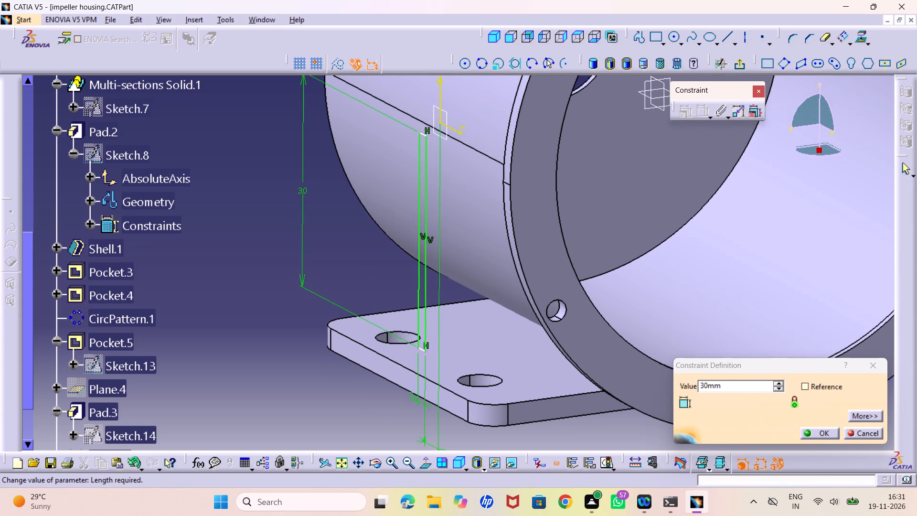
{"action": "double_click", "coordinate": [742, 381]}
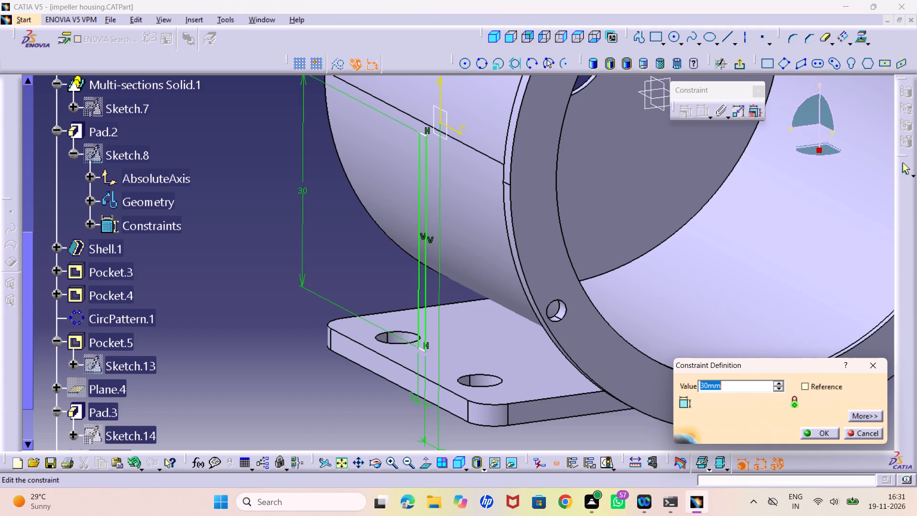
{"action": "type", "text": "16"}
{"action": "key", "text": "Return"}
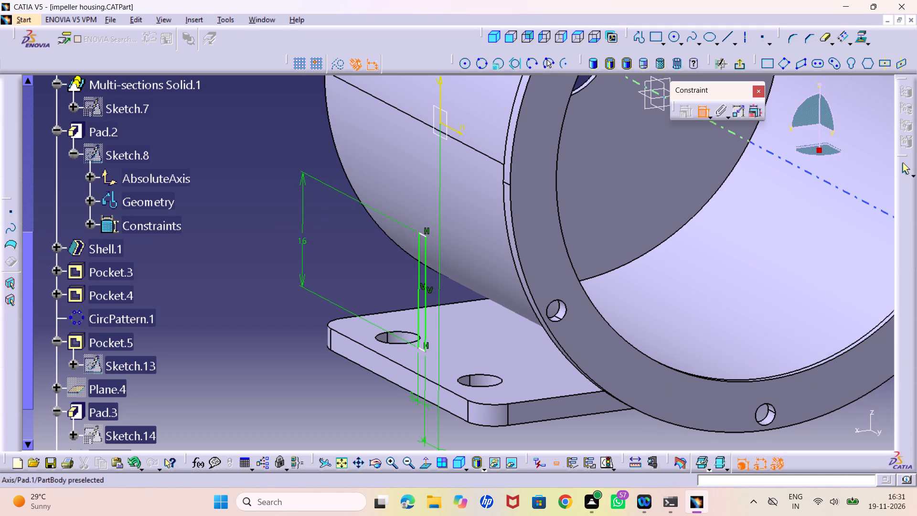
Set the rectangle's height to 20 mm.
{"action": "middle_click_drag", "start_coordinate": [463, 255], "coordinate": [462, 240]}
{"action": "right_click", "coordinate": [463, 255]}
{"action": "middle_click_drag", "start_coordinate": [423, 264], "coordinate": [395, 280]}
{"action": "right_click_drag", "start_coordinate": [423, 264], "coordinate": [395, 280]}
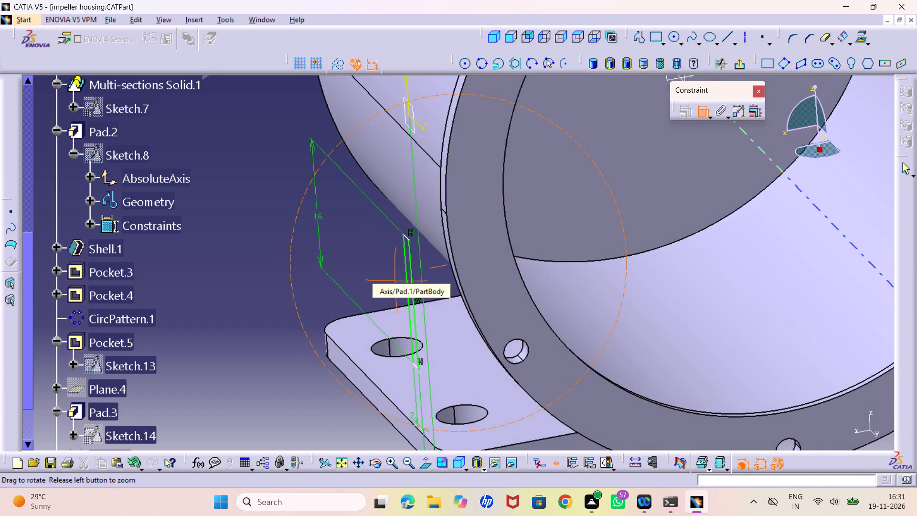
{"action": "middle_click_drag", "start_coordinate": [395, 280], "coordinate": [393, 279]}
{"action": "right_click_drag", "start_coordinate": [395, 280], "coordinate": [393, 279]}
{"action": "double_click", "coordinate": [318, 216]}
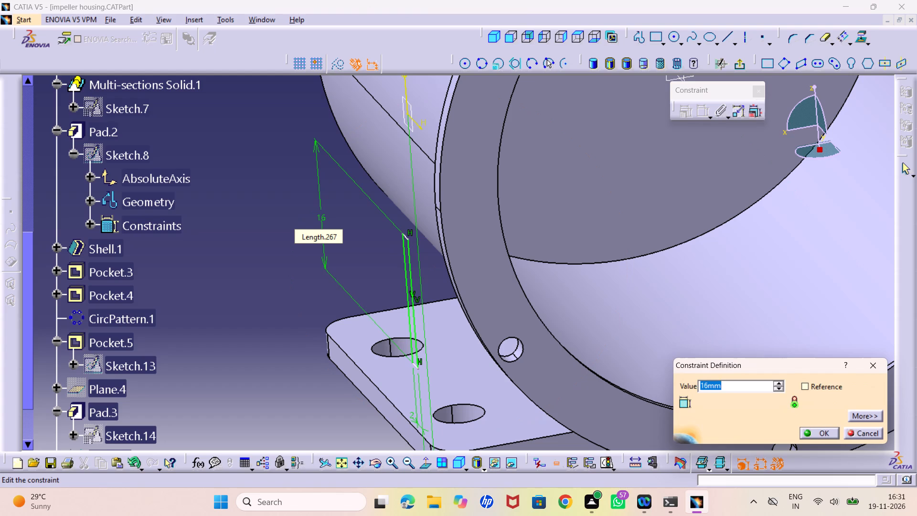
{"action": "type", "text": "20"}
{"action": "key", "text": "Return"}
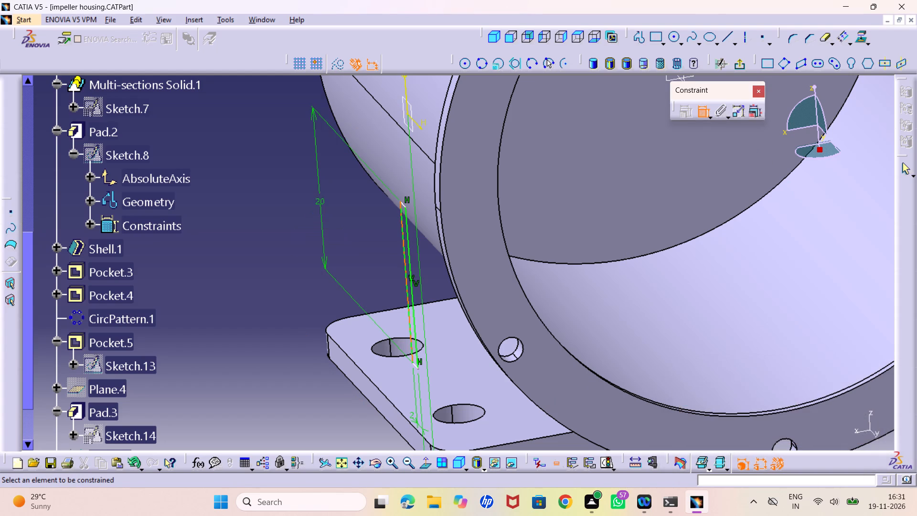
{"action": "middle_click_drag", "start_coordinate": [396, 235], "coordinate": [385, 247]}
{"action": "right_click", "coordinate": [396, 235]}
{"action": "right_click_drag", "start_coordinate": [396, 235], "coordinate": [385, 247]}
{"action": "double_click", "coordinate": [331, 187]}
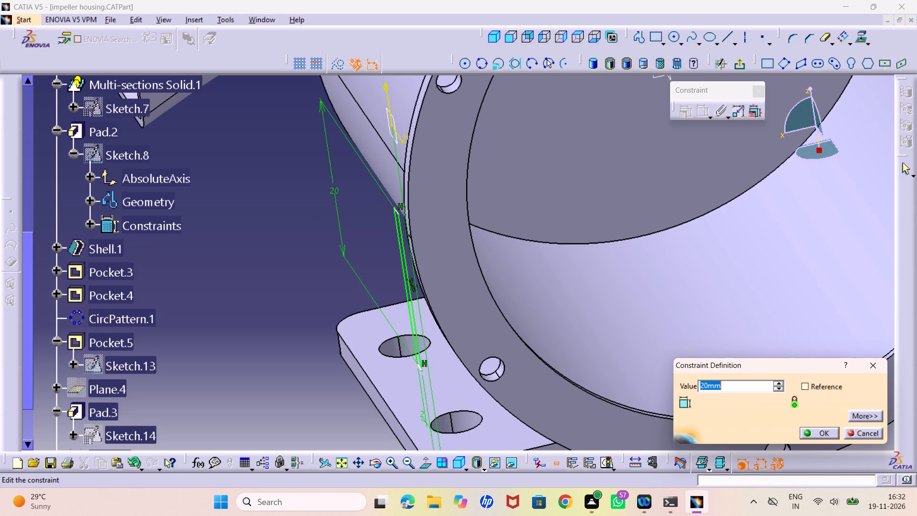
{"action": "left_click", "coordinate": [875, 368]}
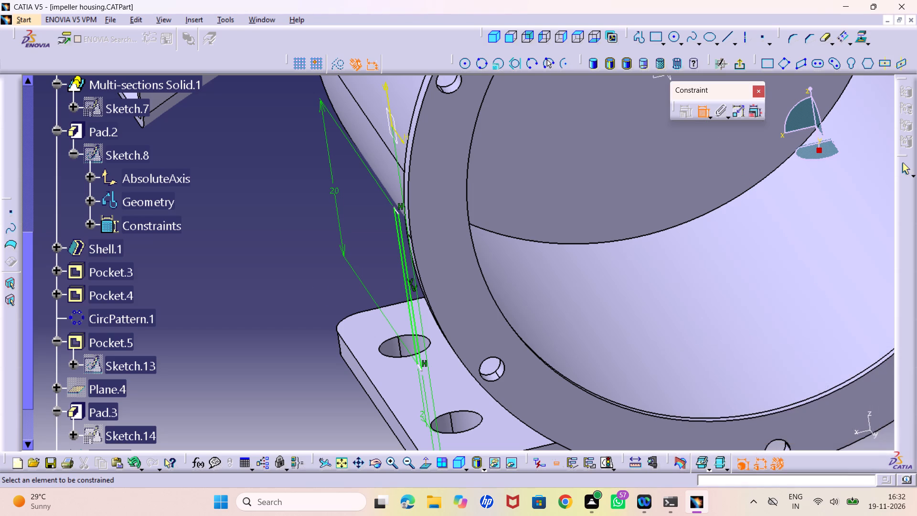
Leave the rectangle's sketch and set its support plane's offset from the yz plane to 30 mm.
{"action": "middle_click_drag", "start_coordinate": [264, 278], "coordinate": [273, 312]}
{"action": "right_click", "coordinate": [264, 278]}
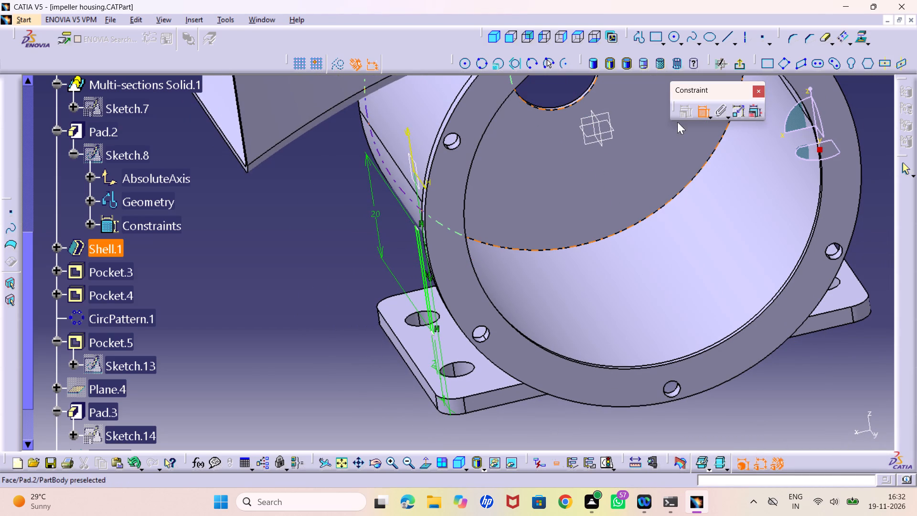
{"action": "left_click", "coordinate": [701, 110]}
{"action": "middle_click_drag", "start_coordinate": [427, 217], "coordinate": [469, 205]}
{"action": "right_click_drag", "start_coordinate": [433, 215], "coordinate": [469, 205]}
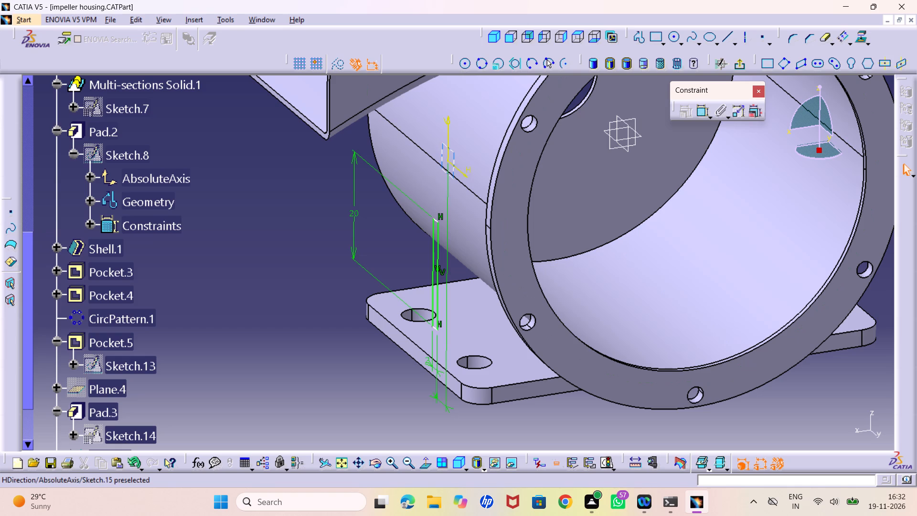
{"action": "double_click", "coordinate": [455, 158]}
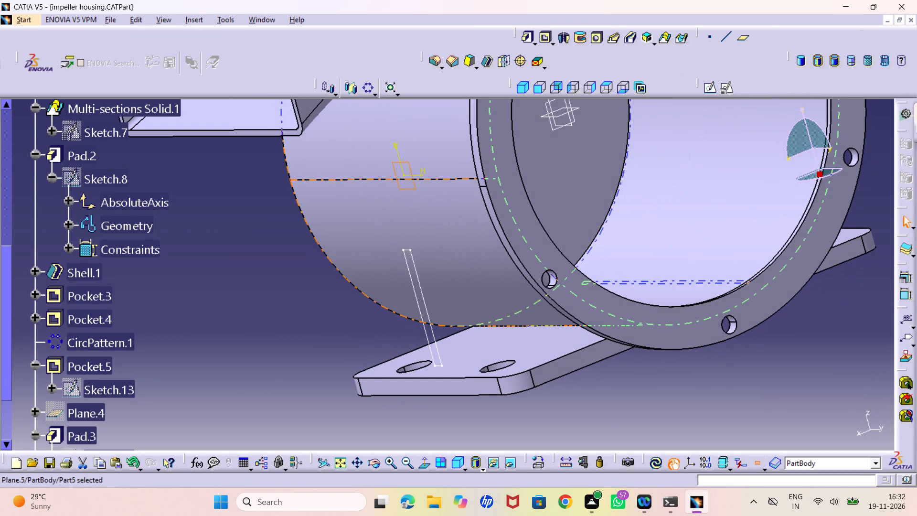
{"action": "double_click", "coordinate": [408, 189]}
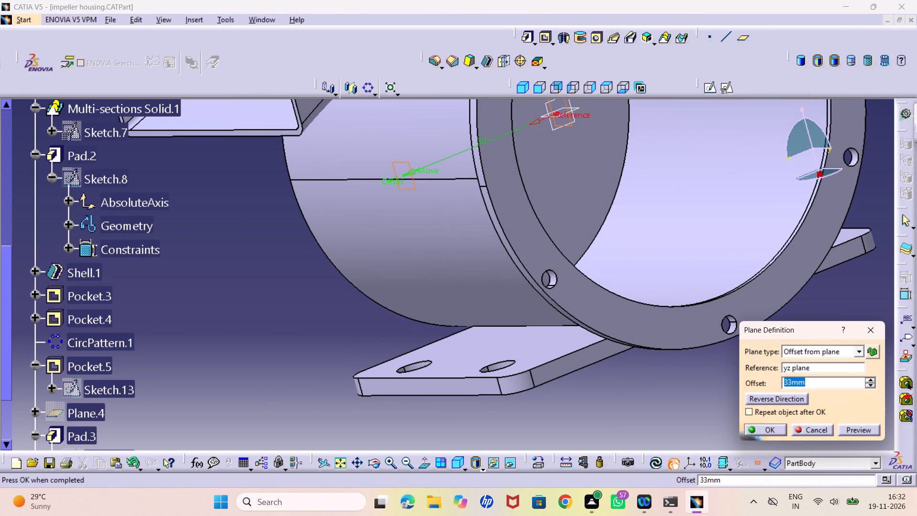
{"action": "type", "text": "30"}
{"action": "key", "text": "Return"}
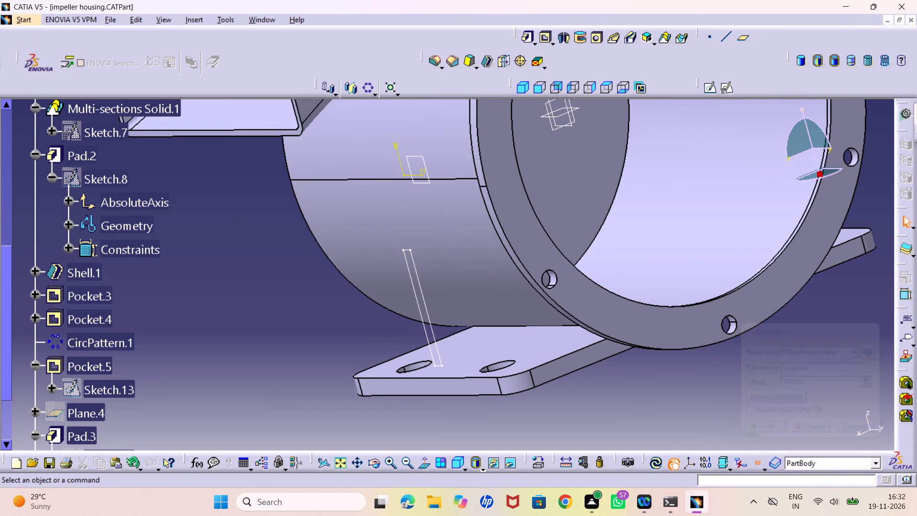
Update the part so the rectangle's sketch follows its moved support plane.
{"action": "middle_click_drag", "start_coordinate": [430, 282], "coordinate": [408, 357]}
{"action": "right_click_drag", "start_coordinate": [430, 282], "coordinate": [408, 357]}
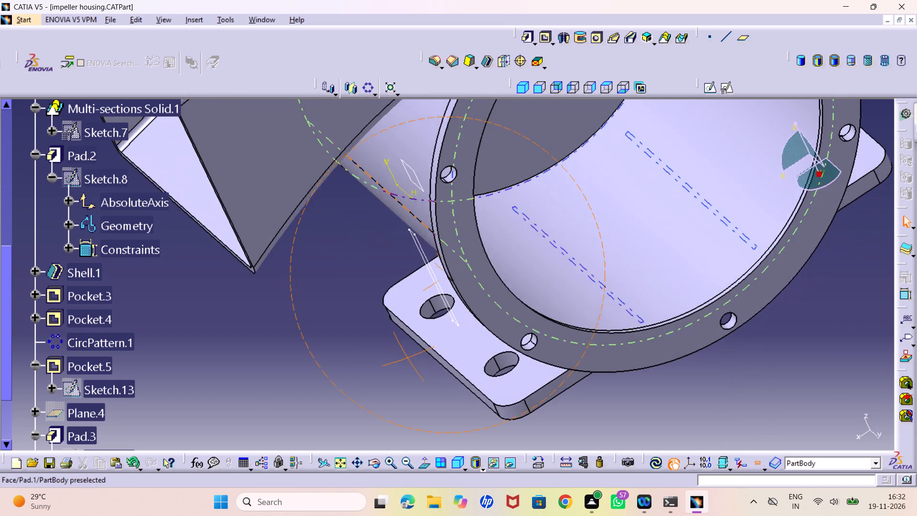
{"action": "middle_click_drag", "start_coordinate": [408, 357], "coordinate": [358, 251]}
{"action": "right_click_drag", "start_coordinate": [408, 357], "coordinate": [358, 251]}
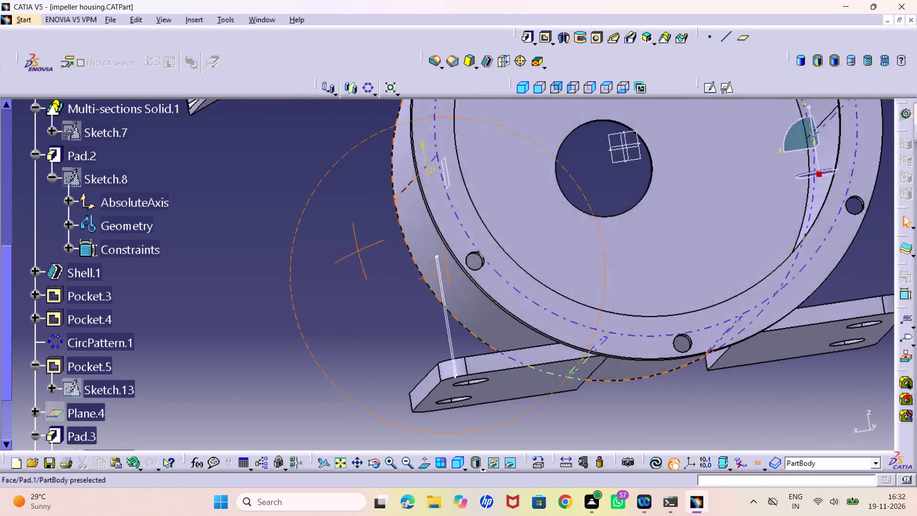
{"action": "middle_click_drag", "start_coordinate": [358, 251], "coordinate": [403, 318]}
{"action": "right_click_drag", "start_coordinate": [358, 251], "coordinate": [405, 318]}
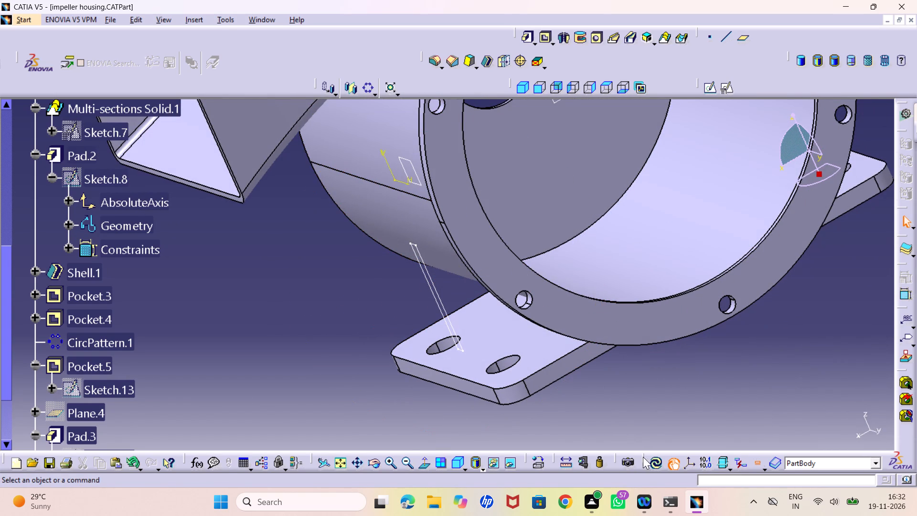
{"action": "left_click", "coordinate": [659, 461]}
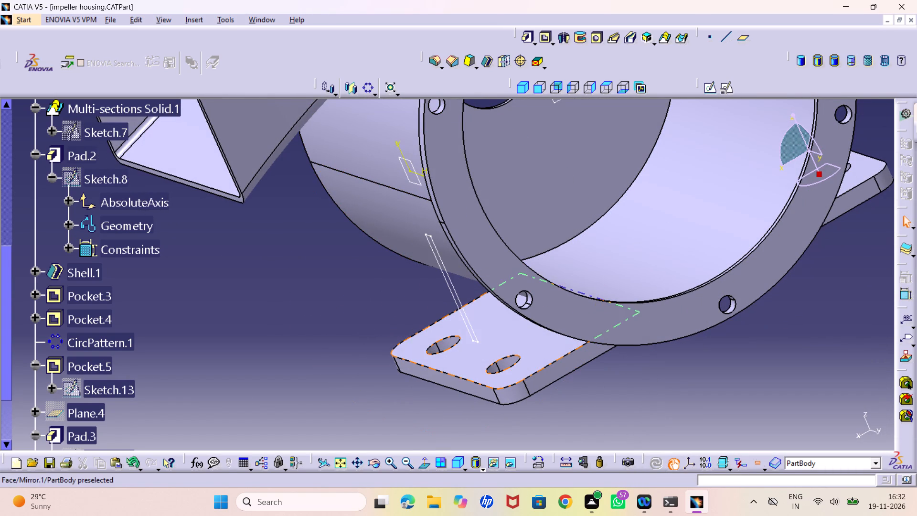
Examine the repositioned rectangle against the housing wall and the two holes in the mounting plate.
{"action": "middle_click_drag", "start_coordinate": [357, 340], "coordinate": [345, 301]}
{"action": "right_click", "coordinate": [357, 340]}
{"action": "middle_click_drag", "start_coordinate": [369, 353], "coordinate": [352, 311]}
{"action": "middle_click_drag", "start_coordinate": [431, 346], "coordinate": [434, 371]}
{"action": "right_click", "coordinate": [431, 346]}
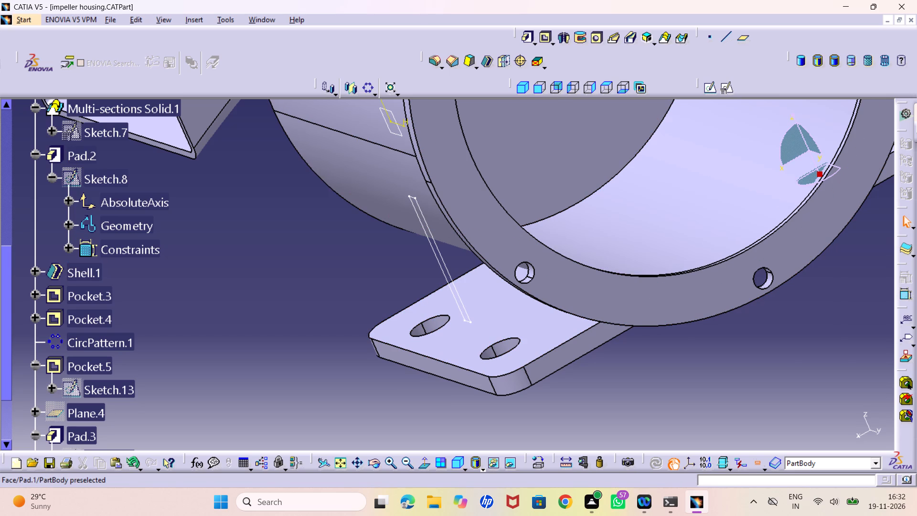
{"action": "middle_click_drag", "start_coordinate": [384, 169], "coordinate": [391, 189]}
{"action": "right_click", "coordinate": [384, 169]}
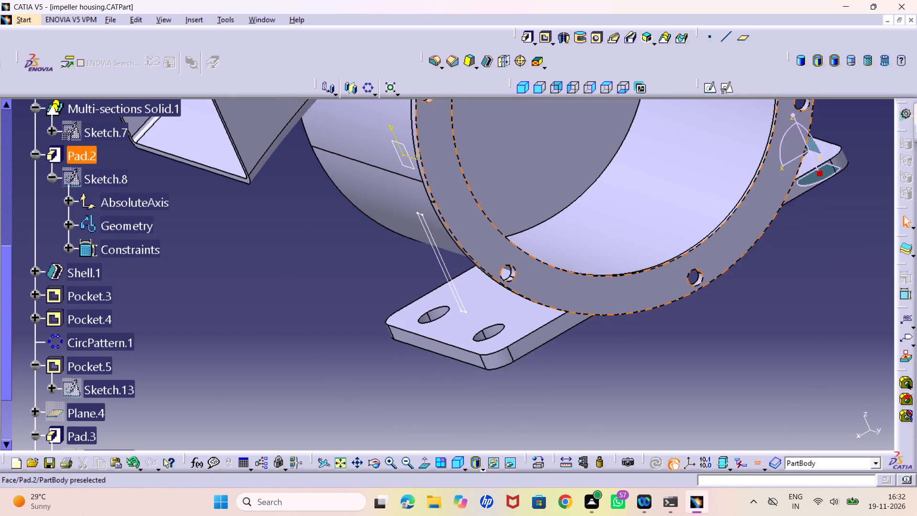
{"action": "middle_click_drag", "start_coordinate": [432, 178], "coordinate": [427, 202]}
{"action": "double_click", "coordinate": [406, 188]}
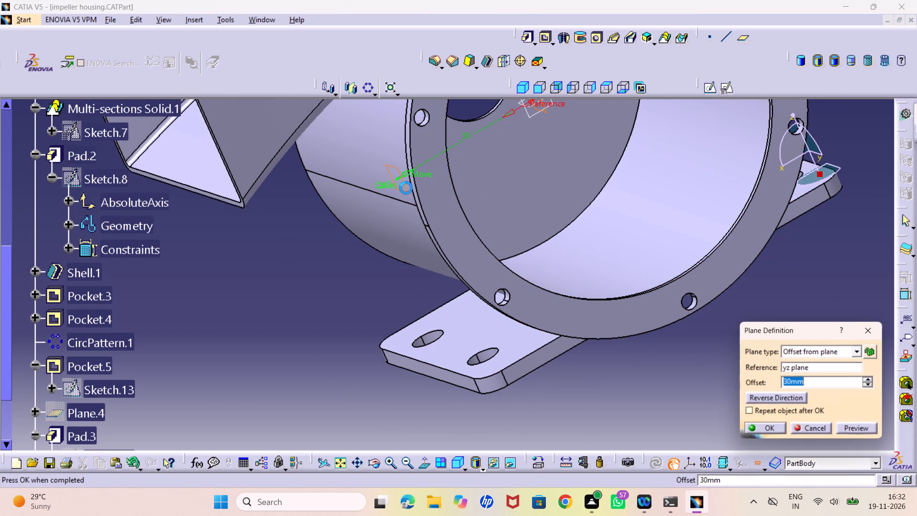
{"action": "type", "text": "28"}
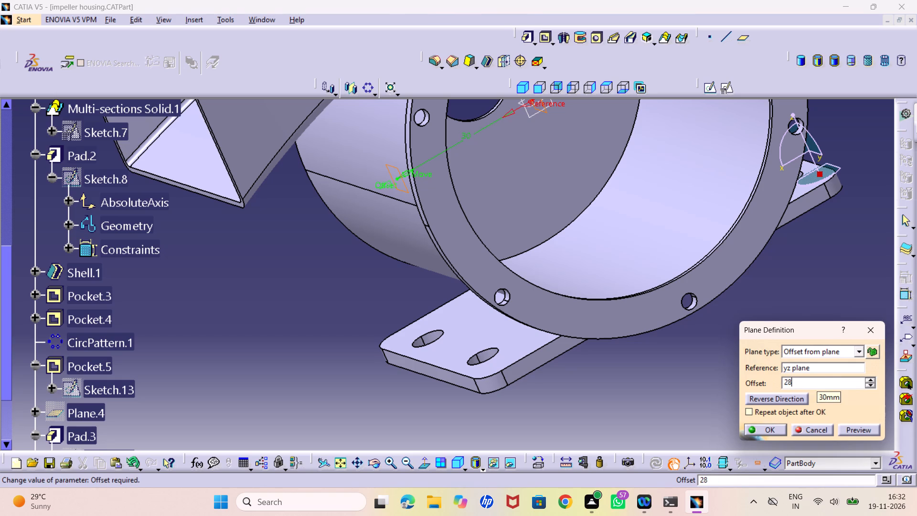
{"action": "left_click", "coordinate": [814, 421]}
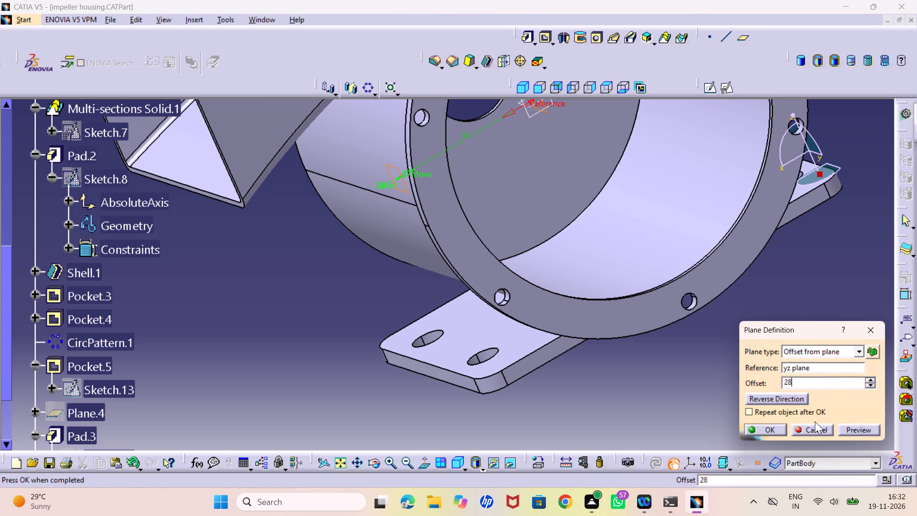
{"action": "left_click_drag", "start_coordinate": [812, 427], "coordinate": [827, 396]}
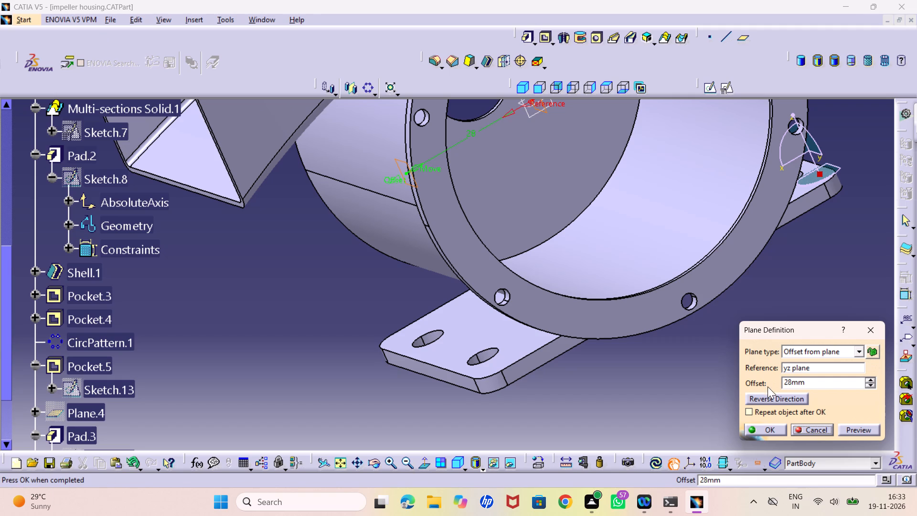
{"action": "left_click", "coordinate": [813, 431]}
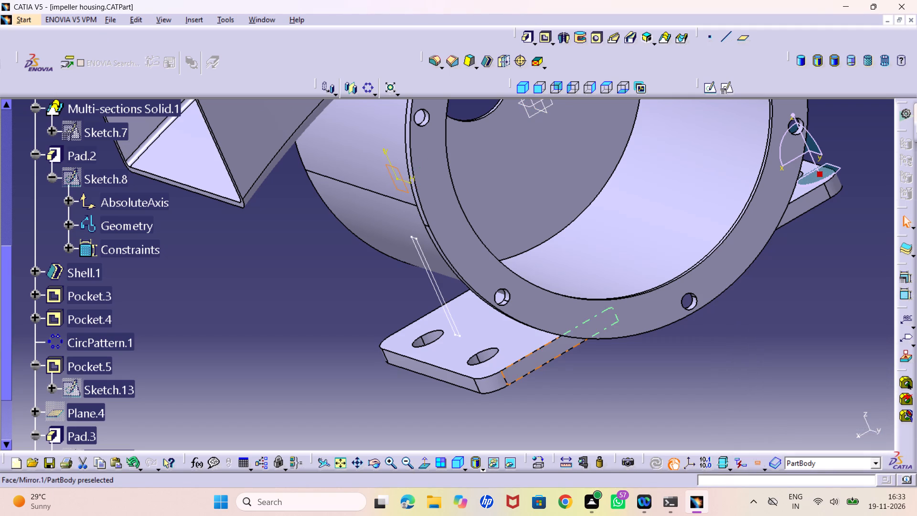
Examine the rectangle's fit between the housing wall and mounting plate from several angles, ending in an isometric view.
{"action": "middle_click_drag", "start_coordinate": [557, 381], "coordinate": [507, 377]}
{"action": "right_click_drag", "start_coordinate": [557, 381], "coordinate": [507, 377]}
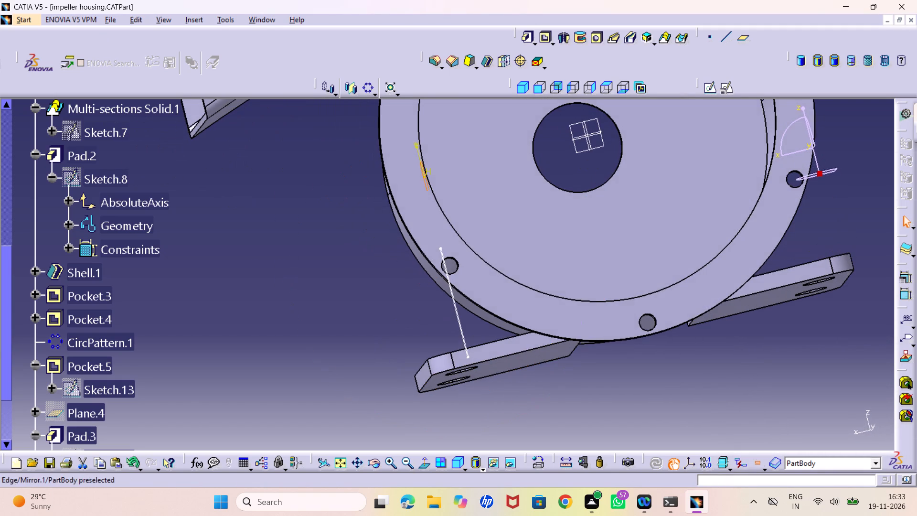
{"action": "middle_click_drag", "start_coordinate": [507, 333], "coordinate": [573, 328]}
{"action": "right_click_drag", "start_coordinate": [507, 333], "coordinate": [573, 328]}
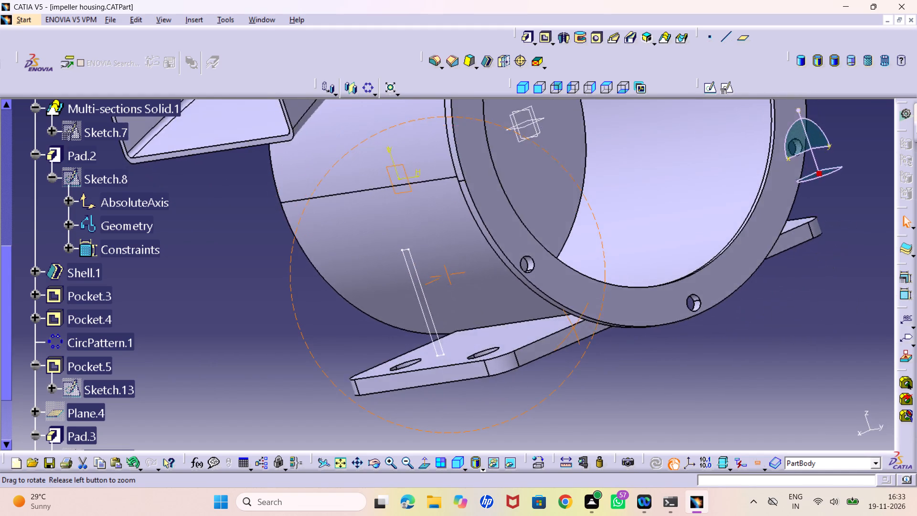
{"action": "middle_click_drag", "start_coordinate": [573, 328], "coordinate": [590, 338]}
{"action": "right_click_drag", "start_coordinate": [573, 328], "coordinate": [590, 338]}
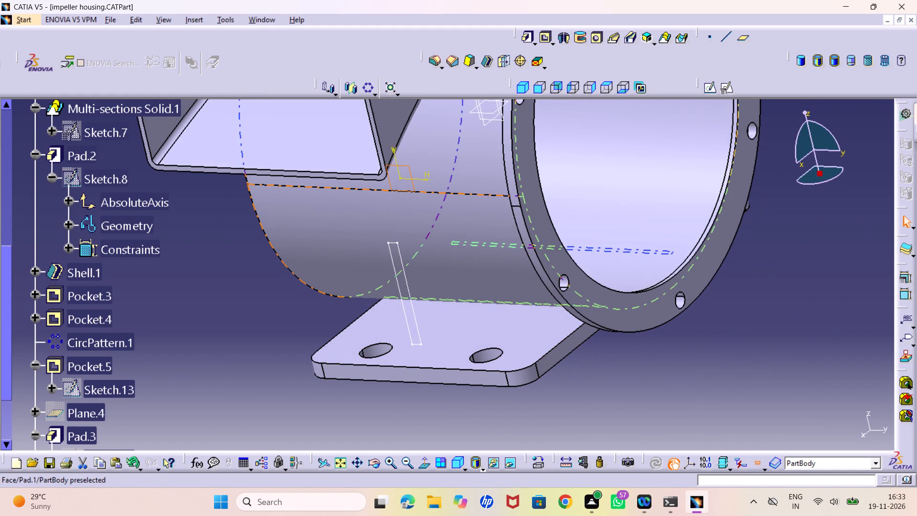
{"action": "middle_click_drag", "start_coordinate": [432, 292], "coordinate": [379, 330]}
{"action": "right_click_drag", "start_coordinate": [433, 305], "coordinate": [379, 330]}
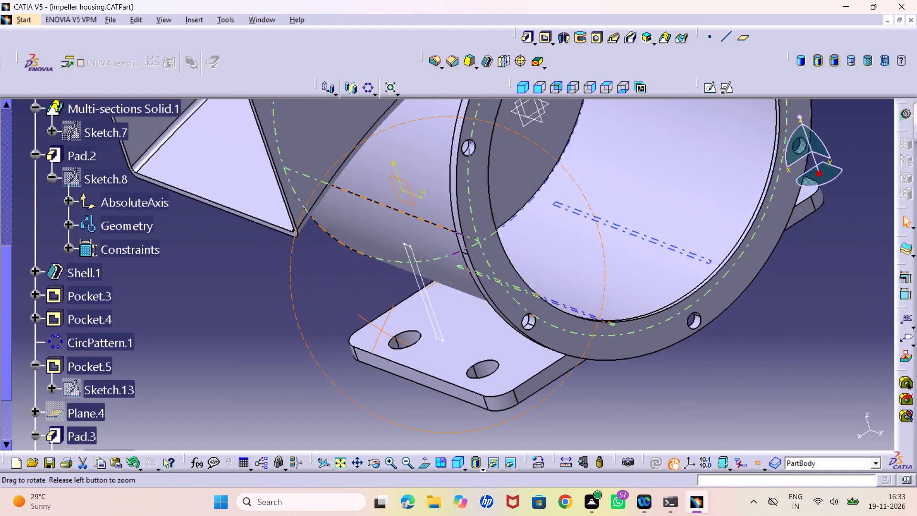
{"action": "middle_click_drag", "start_coordinate": [379, 330], "coordinate": [371, 322]}
{"action": "right_click_drag", "start_coordinate": [379, 330], "coordinate": [384, 298]}
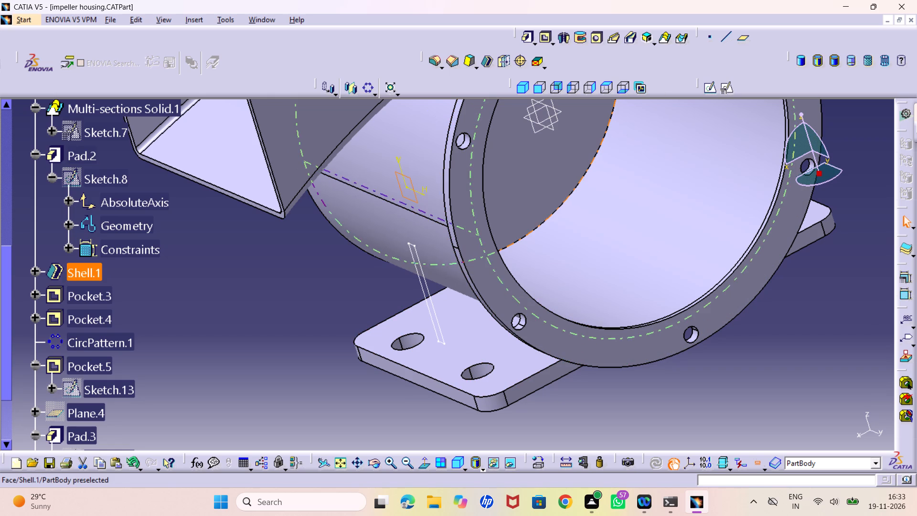
{"action": "middle_click_drag", "start_coordinate": [429, 250], "coordinate": [341, 204]}
{"action": "right_click_drag", "start_coordinate": [429, 250], "coordinate": [341, 204]}
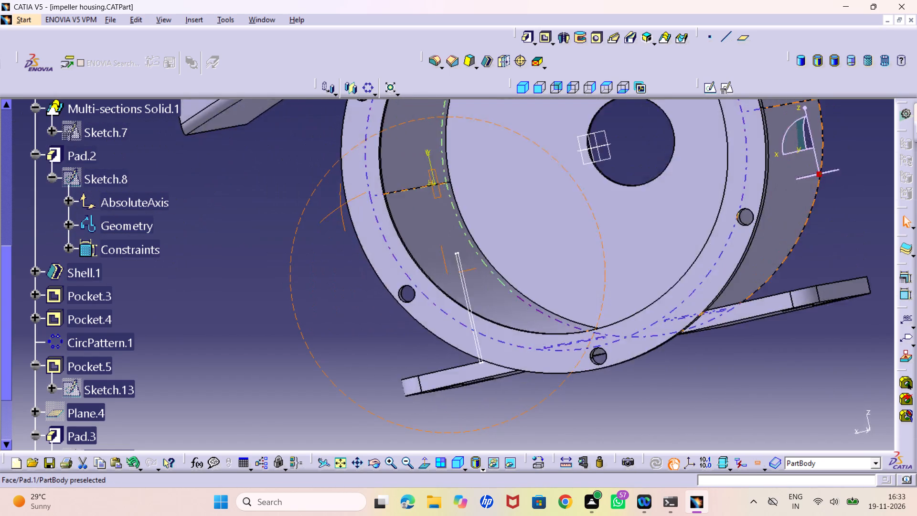
{"action": "middle_click_drag", "start_coordinate": [341, 204], "coordinate": [429, 140]}
{"action": "right_click_drag", "start_coordinate": [341, 204], "coordinate": [429, 140]}
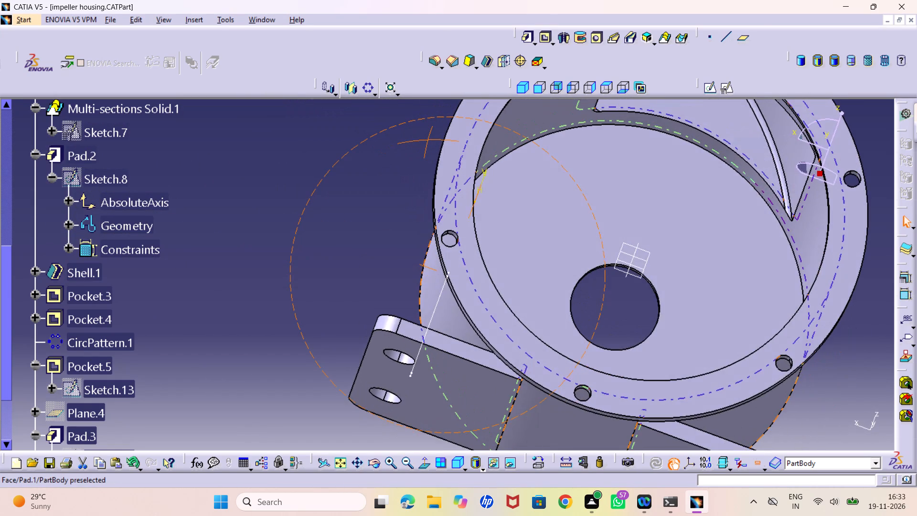
{"action": "right_click_drag", "start_coordinate": [429, 140], "coordinate": [457, 141]}
{"action": "middle_click_drag", "start_coordinate": [429, 140], "coordinate": [457, 141]}
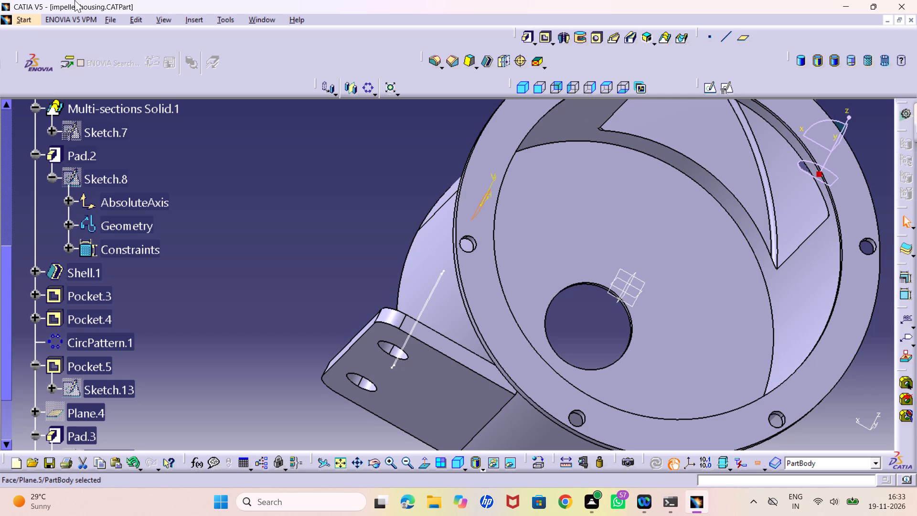
{"action": "left_click", "coordinate": [270, 194]}
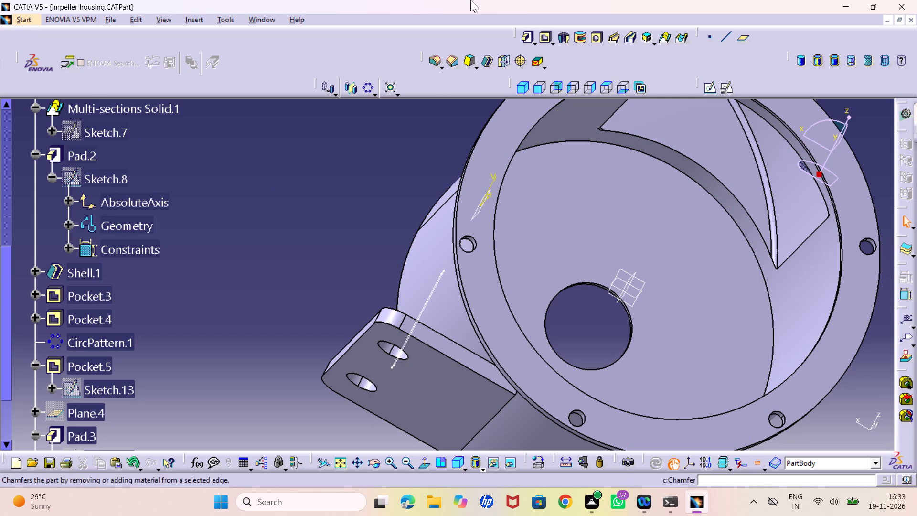
{"action": "left_click", "coordinate": [518, 94]}
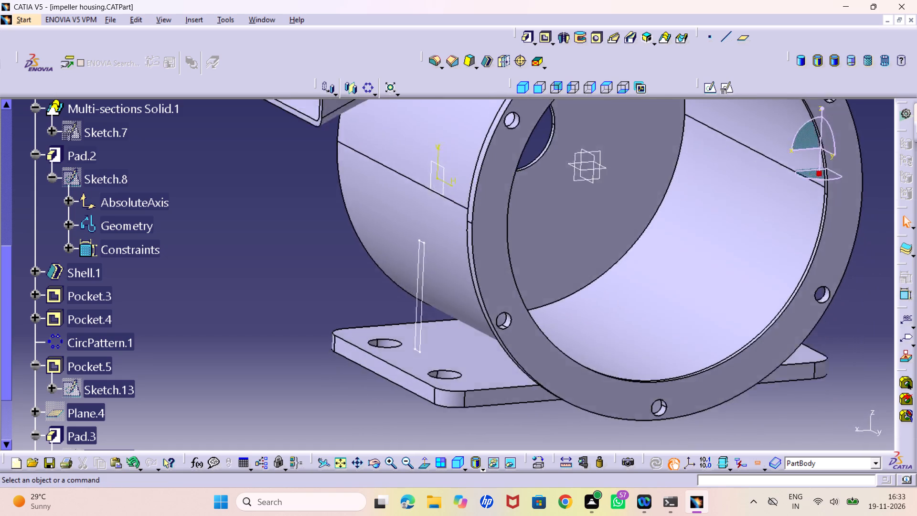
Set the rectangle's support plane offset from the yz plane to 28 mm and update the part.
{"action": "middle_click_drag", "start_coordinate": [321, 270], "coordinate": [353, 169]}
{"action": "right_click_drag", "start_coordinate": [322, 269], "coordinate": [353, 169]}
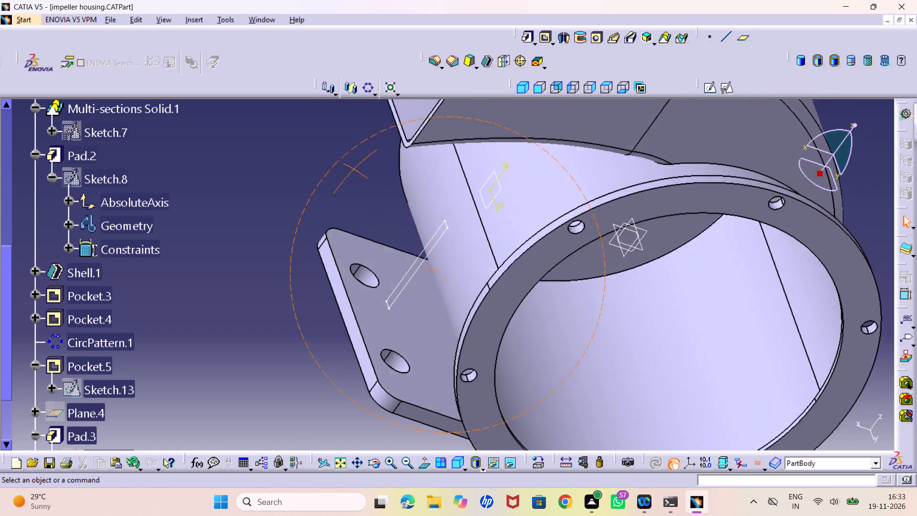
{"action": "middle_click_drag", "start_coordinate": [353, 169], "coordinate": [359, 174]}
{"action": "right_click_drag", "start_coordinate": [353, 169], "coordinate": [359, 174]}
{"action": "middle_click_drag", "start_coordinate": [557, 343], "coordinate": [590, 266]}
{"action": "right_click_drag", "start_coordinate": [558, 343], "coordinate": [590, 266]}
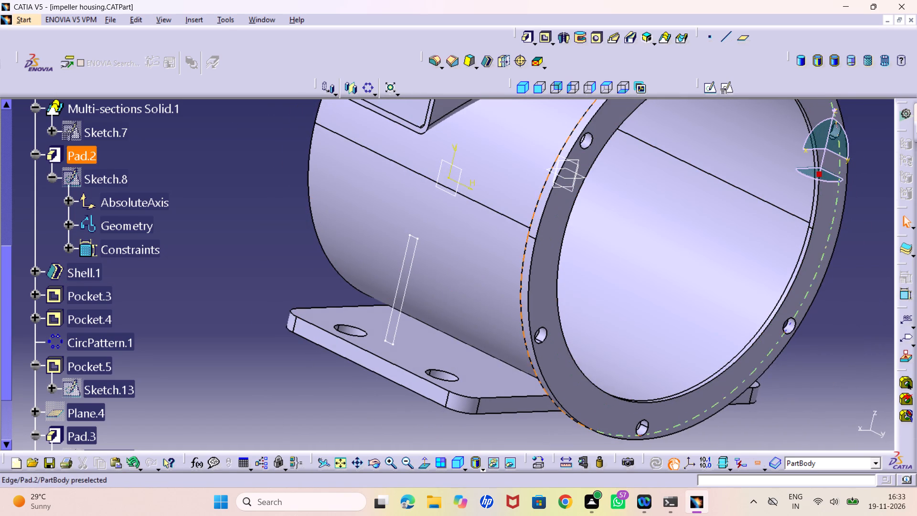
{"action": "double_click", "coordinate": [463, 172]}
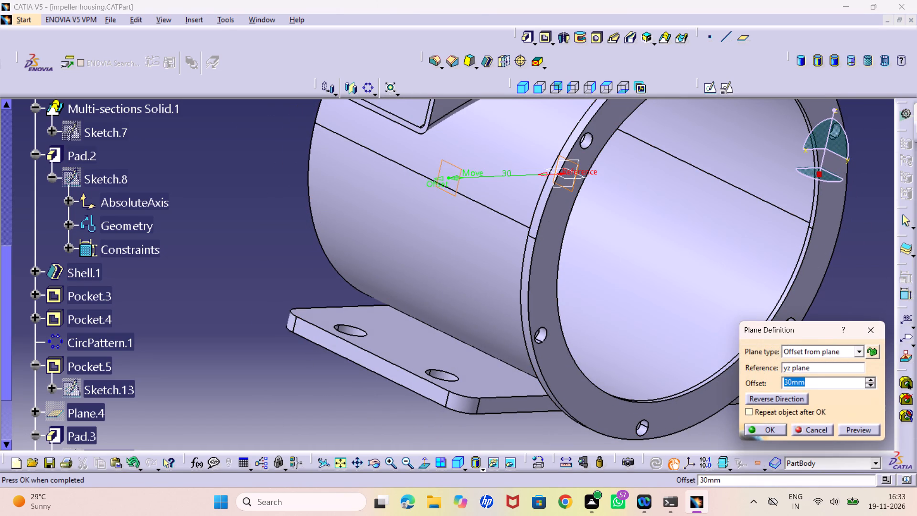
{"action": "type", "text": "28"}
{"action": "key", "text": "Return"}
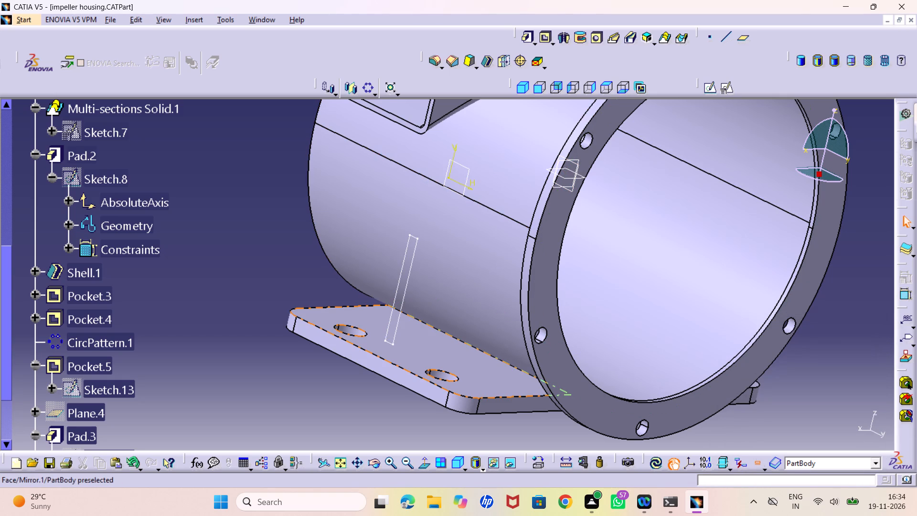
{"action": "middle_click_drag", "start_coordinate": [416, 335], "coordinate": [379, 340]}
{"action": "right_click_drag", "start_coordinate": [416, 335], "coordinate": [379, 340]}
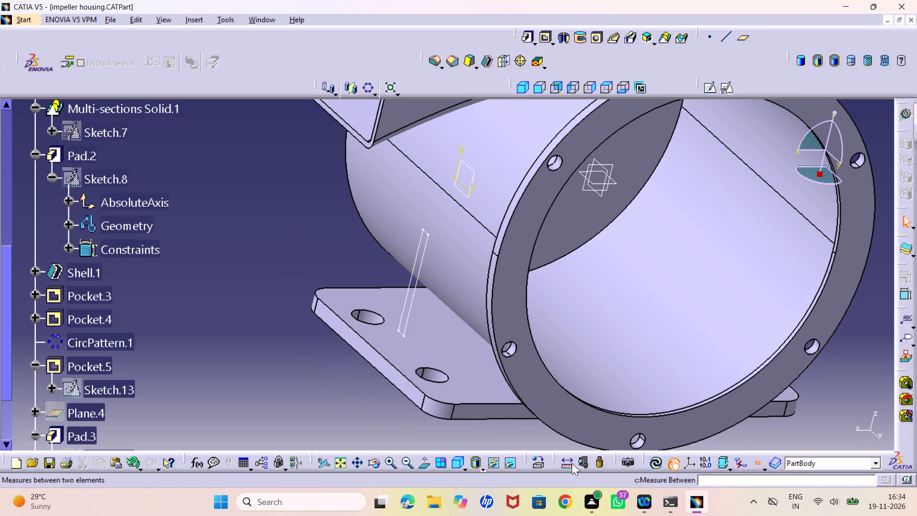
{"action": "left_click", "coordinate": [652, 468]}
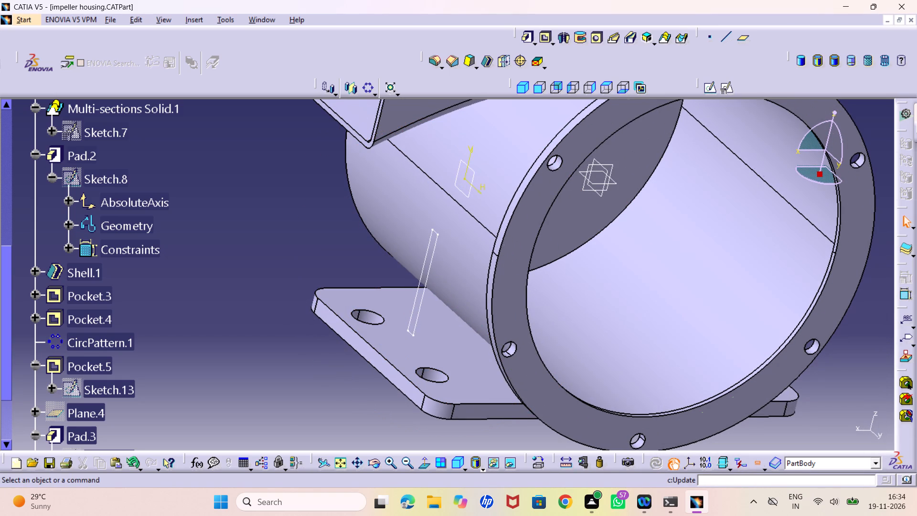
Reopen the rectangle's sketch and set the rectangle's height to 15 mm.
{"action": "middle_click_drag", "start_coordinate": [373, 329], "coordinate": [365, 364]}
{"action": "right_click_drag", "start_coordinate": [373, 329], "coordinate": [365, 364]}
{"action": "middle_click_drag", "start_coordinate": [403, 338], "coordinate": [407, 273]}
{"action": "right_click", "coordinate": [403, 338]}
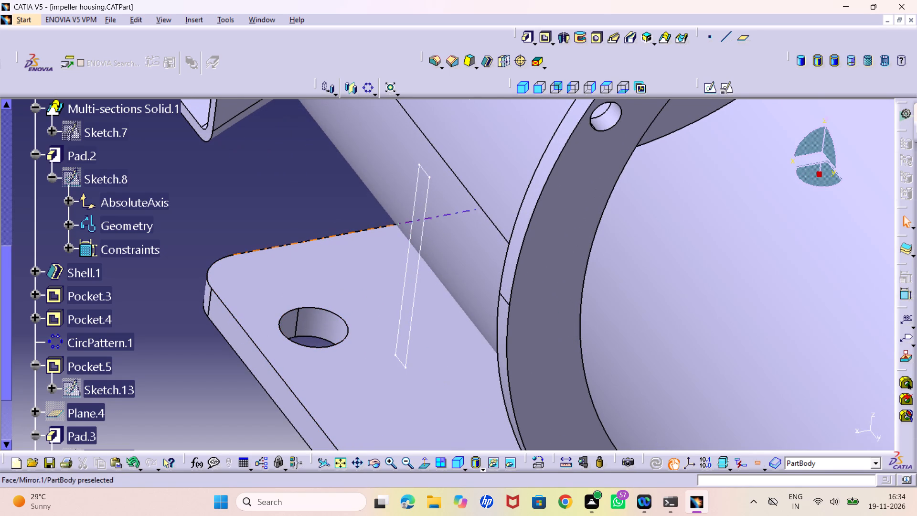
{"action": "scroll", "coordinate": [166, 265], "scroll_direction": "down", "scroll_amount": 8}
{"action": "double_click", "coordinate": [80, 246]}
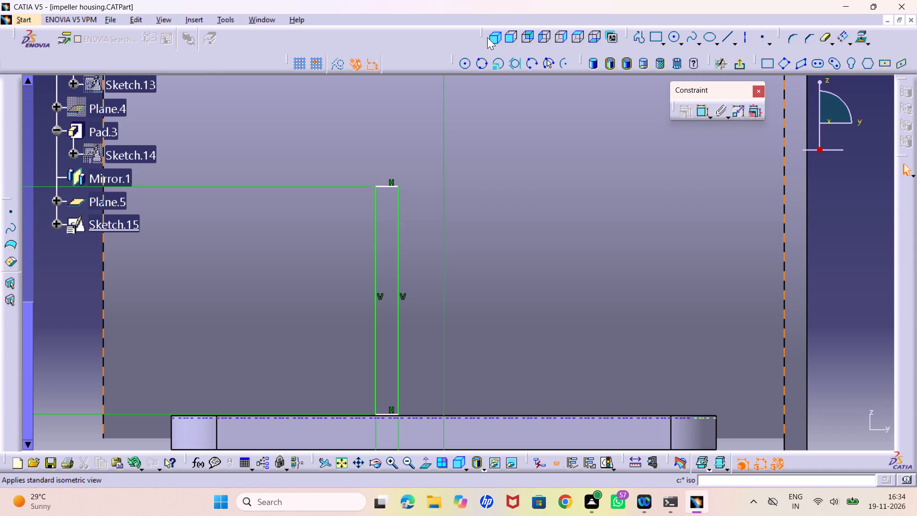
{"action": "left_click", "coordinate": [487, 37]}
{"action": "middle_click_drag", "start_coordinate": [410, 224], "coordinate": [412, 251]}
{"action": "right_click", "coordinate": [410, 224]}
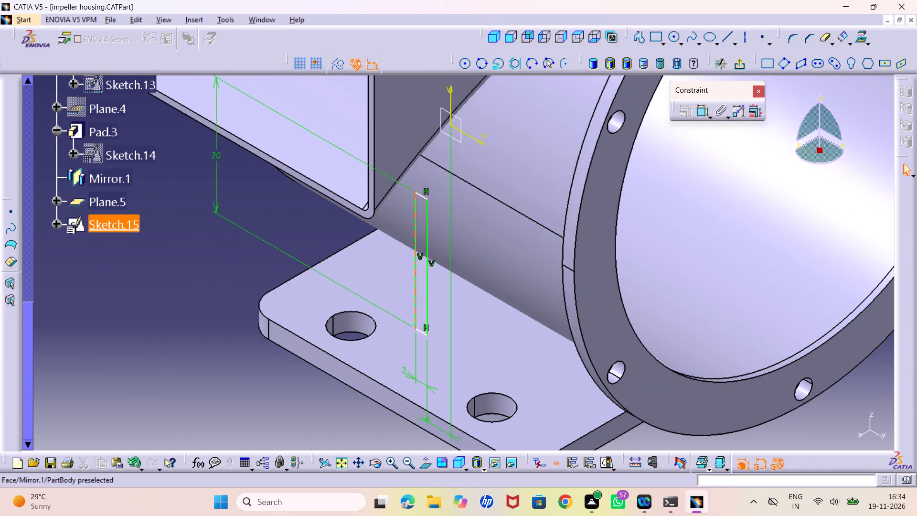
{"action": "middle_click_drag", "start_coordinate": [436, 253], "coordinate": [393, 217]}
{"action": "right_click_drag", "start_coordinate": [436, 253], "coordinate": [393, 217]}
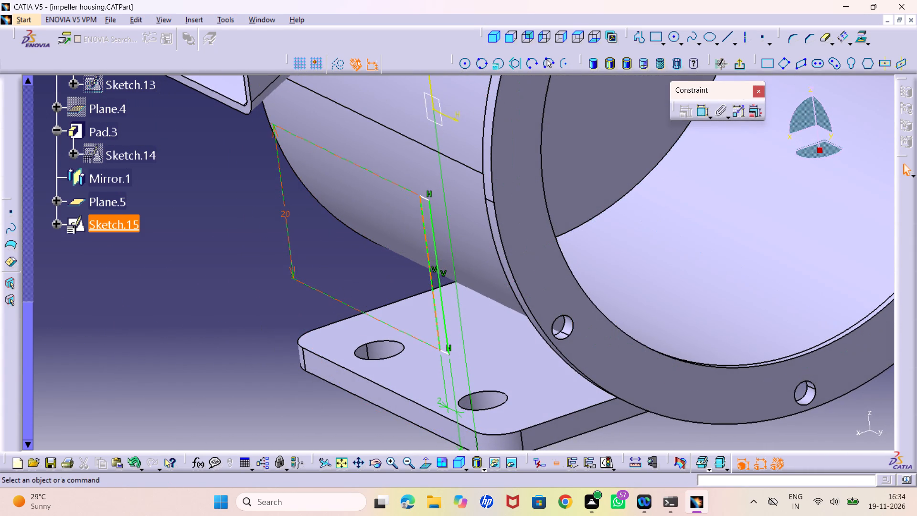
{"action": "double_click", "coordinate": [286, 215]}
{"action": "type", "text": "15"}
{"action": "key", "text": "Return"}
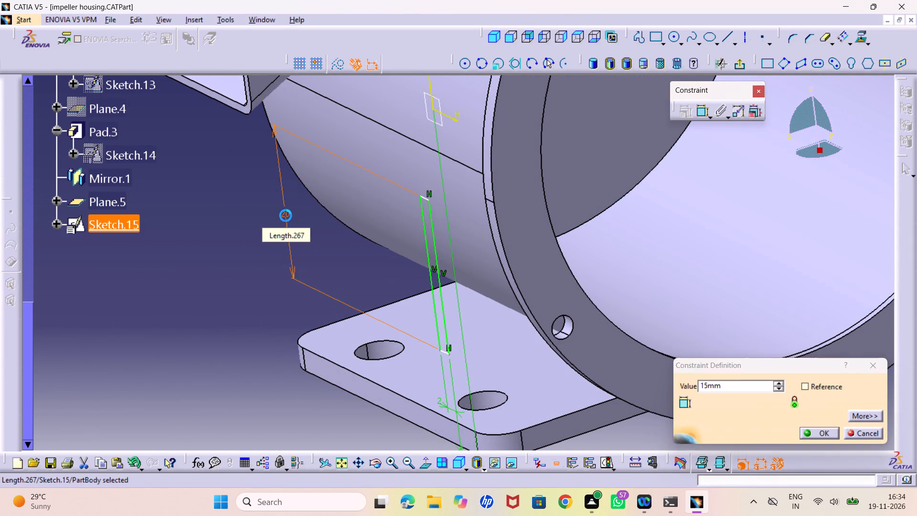
Examine the rectangle's fit between the housing wall and mounting plate from several angles, including a straight-on view along the housing axis.
{"action": "middle_click_drag", "start_coordinate": [379, 260], "coordinate": [377, 264]}
{"action": "right_click_drag", "start_coordinate": [379, 260], "coordinate": [377, 264]}
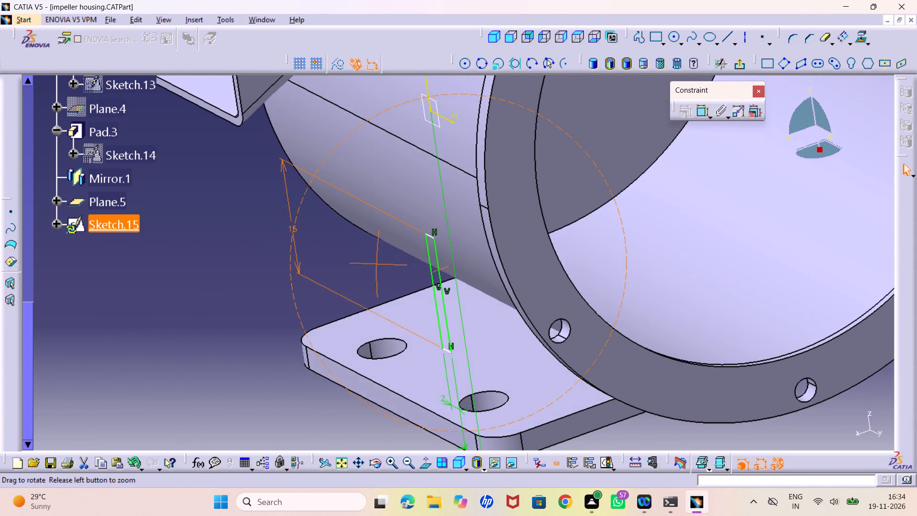
{"action": "middle_click_drag", "start_coordinate": [377, 264], "coordinate": [340, 265]}
{"action": "right_click_drag", "start_coordinate": [377, 264], "coordinate": [340, 265]}
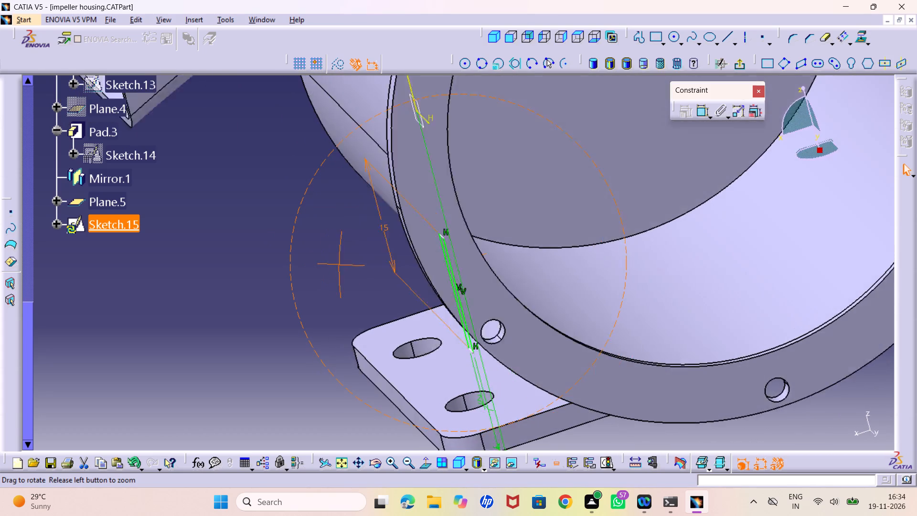
{"action": "middle_click_drag", "start_coordinate": [340, 265], "coordinate": [358, 258]}
{"action": "right_click_drag", "start_coordinate": [340, 265], "coordinate": [358, 258]}
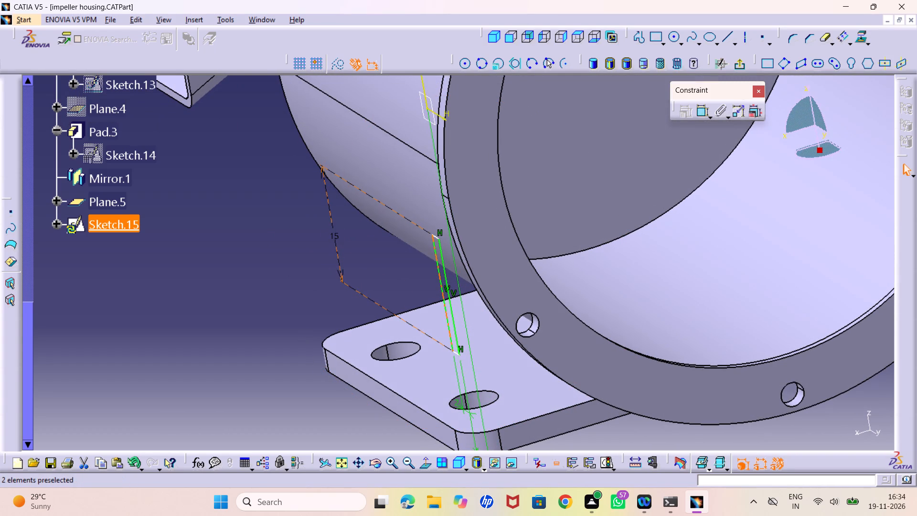
{"action": "double_click", "coordinate": [333, 235]}
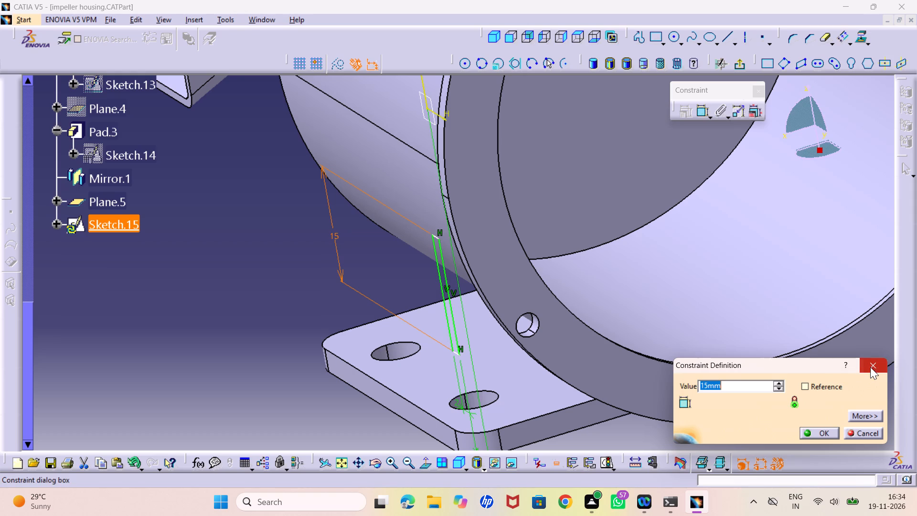
{"action": "left_click", "coordinate": [870, 367]}
{"action": "left_click", "coordinate": [526, 37]}
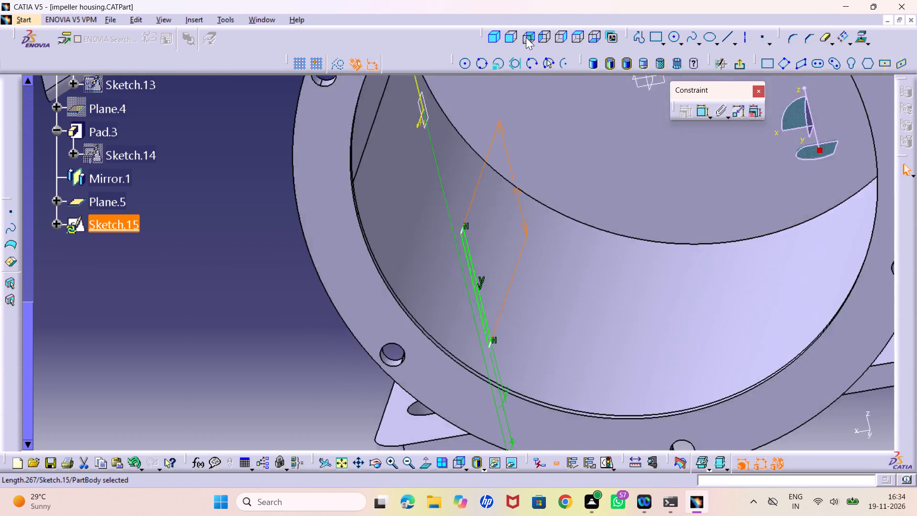
{"action": "left_click", "coordinate": [514, 32]}
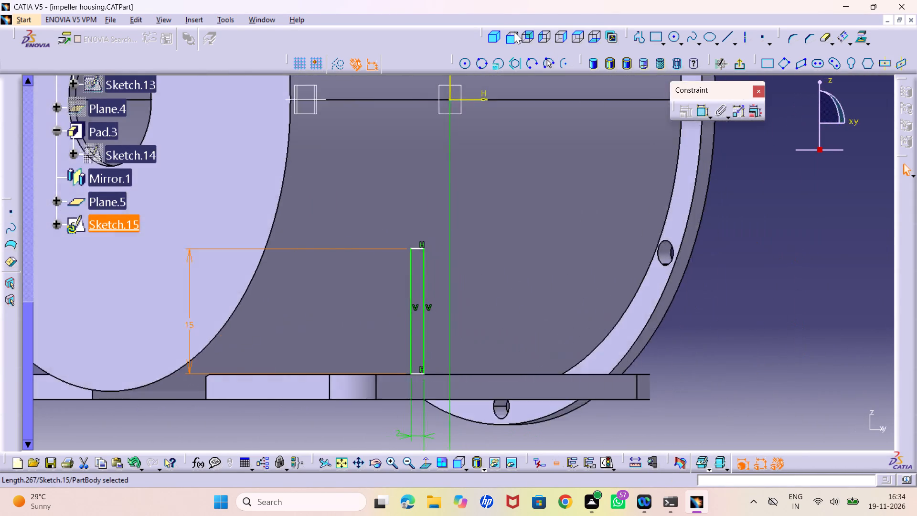
{"action": "left_click", "coordinate": [541, 33]}
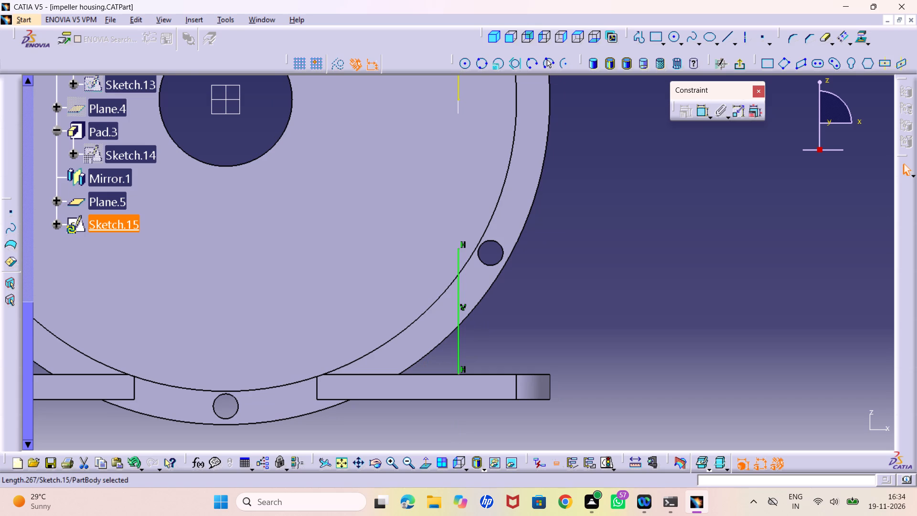
{"action": "middle_click_drag", "start_coordinate": [540, 238], "coordinate": [540, 250]}
{"action": "right_click", "coordinate": [540, 237]}
{"action": "middle_click_drag", "start_coordinate": [522, 280], "coordinate": [522, 284]}
{"action": "right_click", "coordinate": [522, 280]}
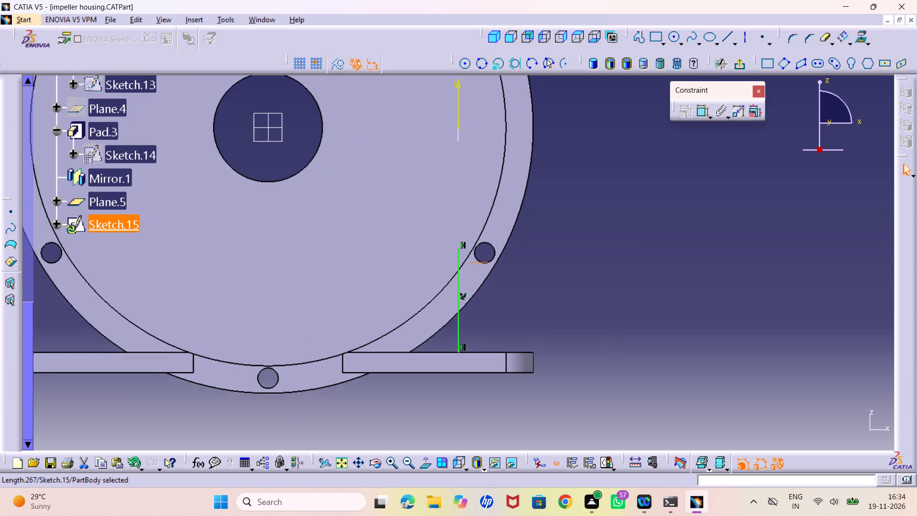
{"action": "middle_click_drag", "start_coordinate": [522, 284], "coordinate": [524, 292]}
Leave the sketch and set the rectangle's support plane offset from the yz plane to 29 mm.
{"action": "double_click", "coordinate": [457, 148]}
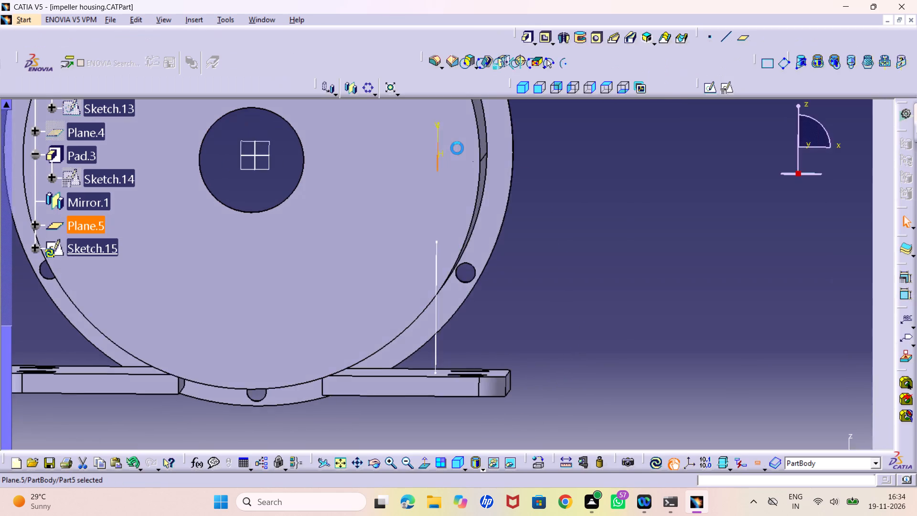
{"action": "double_click", "coordinate": [460, 193]}
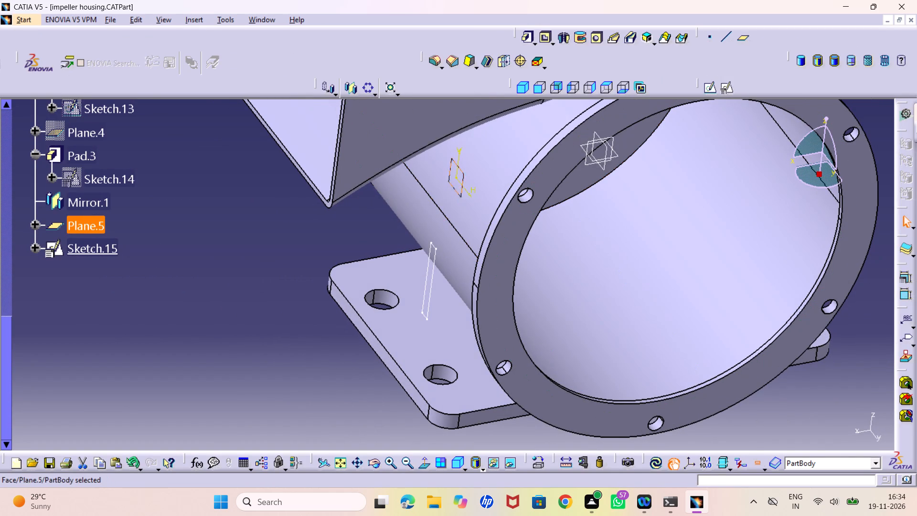
{"action": "type", "text": "39"}
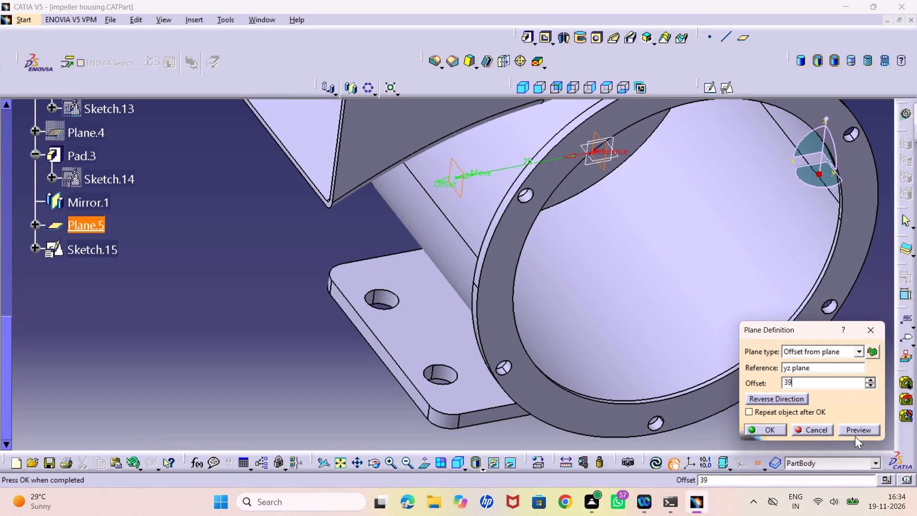
{"action": "double_click", "coordinate": [807, 384]}
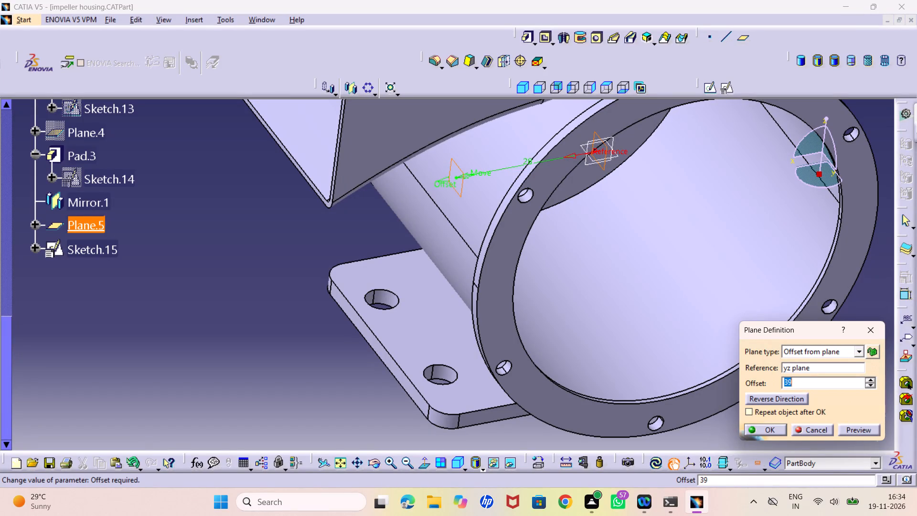
{"action": "type", "text": "29"}
{"action": "key", "text": "Return"}
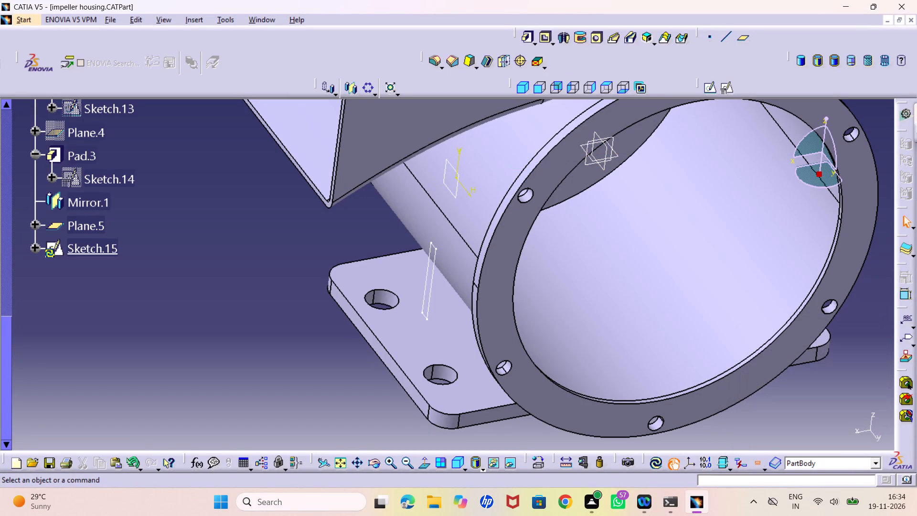
Reopen the rectangle's sketch and set the rectangle's height to 13 mm.
{"action": "middle_click_drag", "start_coordinate": [425, 291], "coordinate": [425, 290]}
{"action": "right_click_drag", "start_coordinate": [425, 290], "coordinate": [394, 290]}
{"action": "middle_click_drag", "start_coordinate": [425, 290], "coordinate": [394, 290]}
{"action": "left_click", "coordinate": [573, 91]}
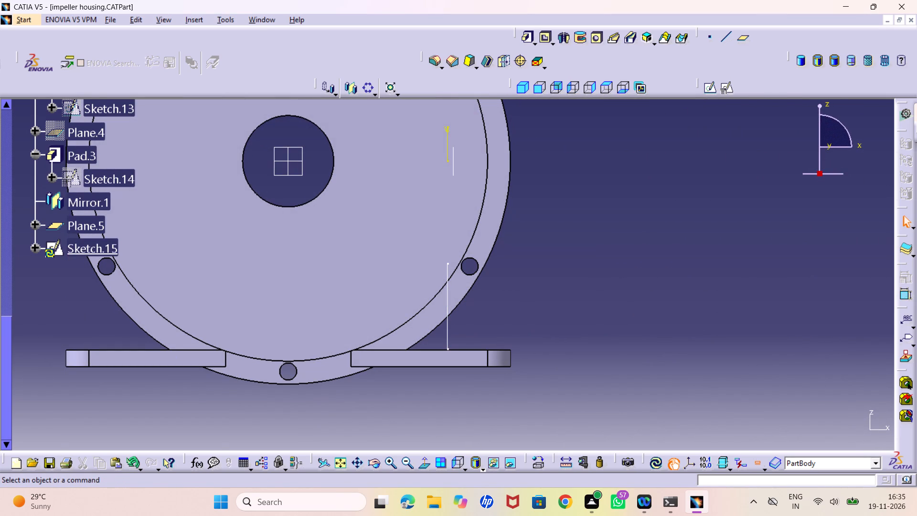
{"action": "double_click", "coordinate": [448, 332]}
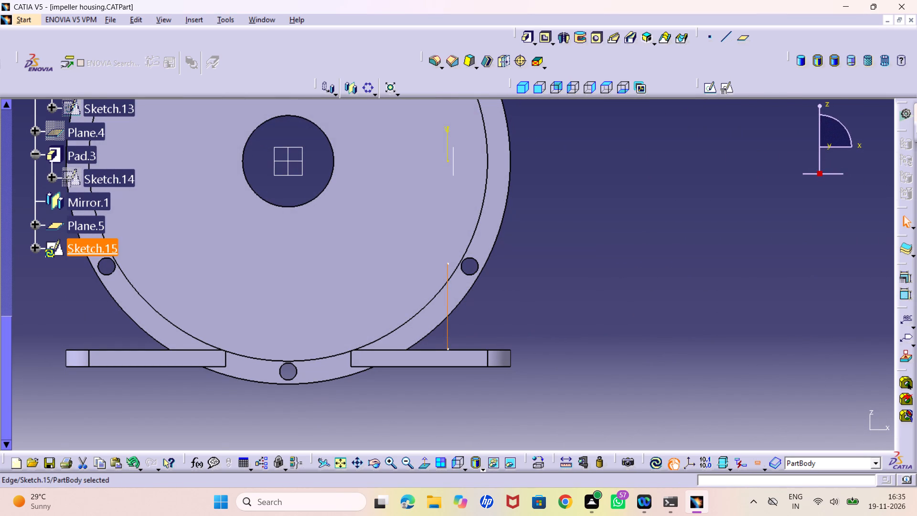
{"action": "double_click", "coordinate": [448, 332]}
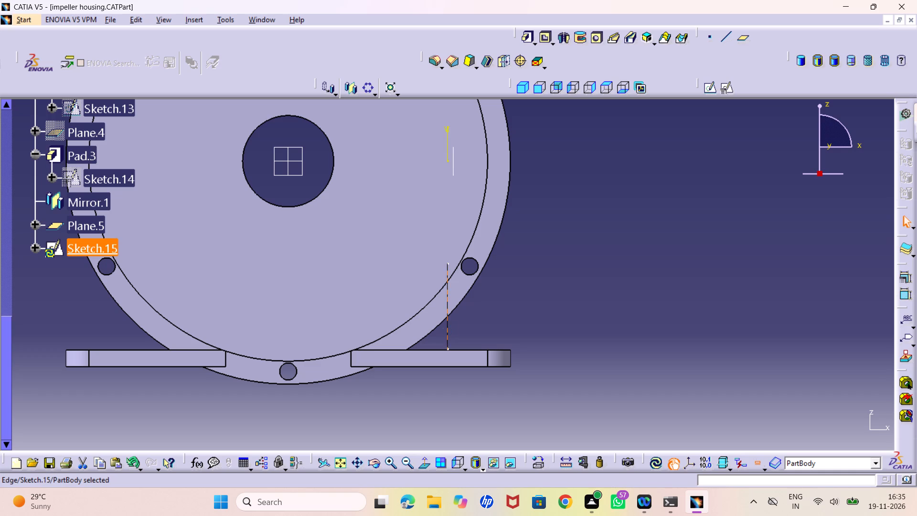
{"action": "double_click", "coordinate": [445, 327]}
{"action": "double_click", "coordinate": [88, 252]}
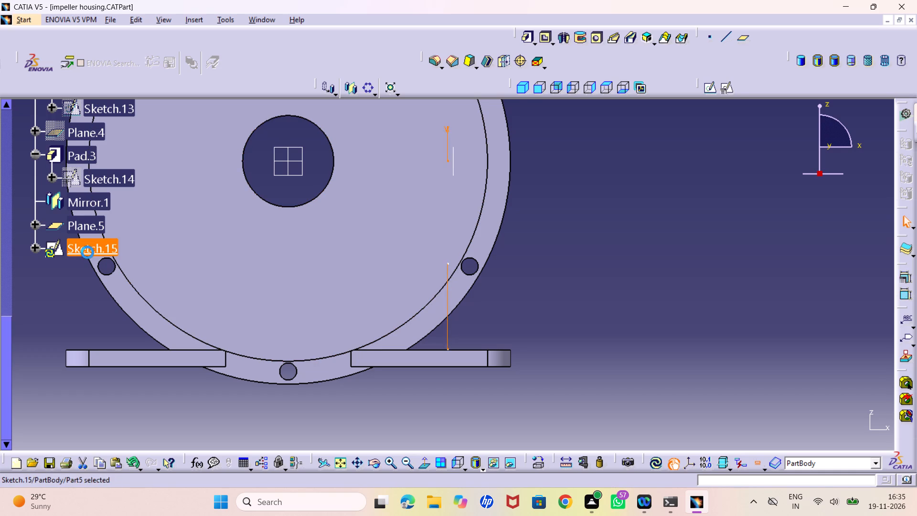
{"action": "double_click", "coordinate": [210, 305]}
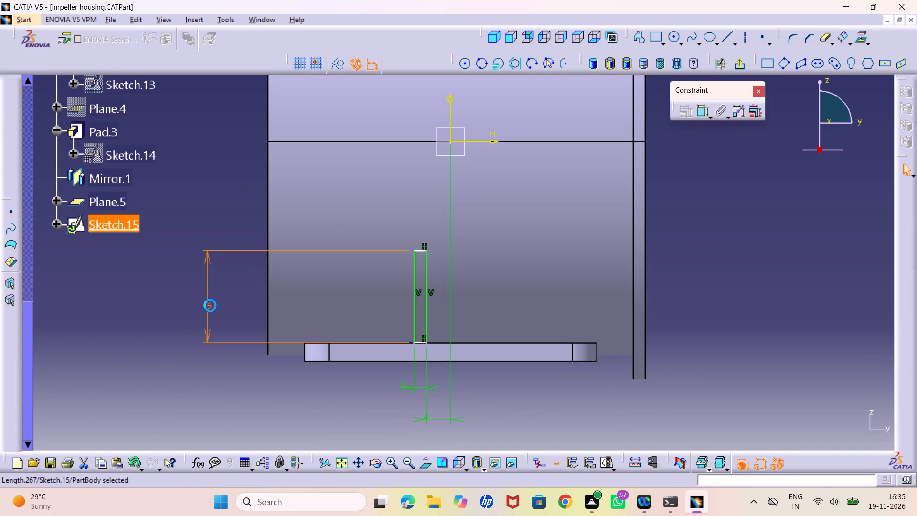
{"action": "type", "text": "13"}
{"action": "key", "text": "Return"}
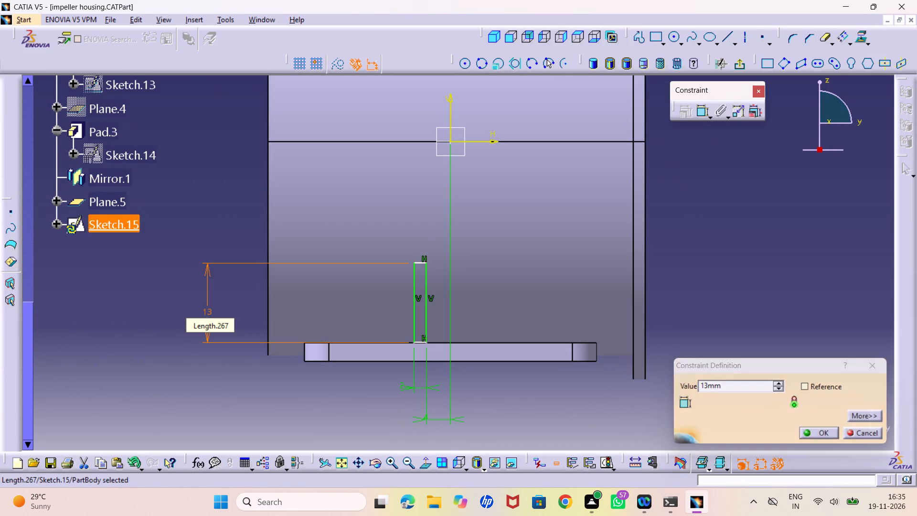
Examine the rectangle's upper end against the housing wall from oblique angles and straight along the housing axis.
{"action": "middle_click_drag", "start_coordinate": [525, 234], "coordinate": [515, 237]}
{"action": "right_click_drag", "start_coordinate": [523, 235], "coordinate": [515, 237]}
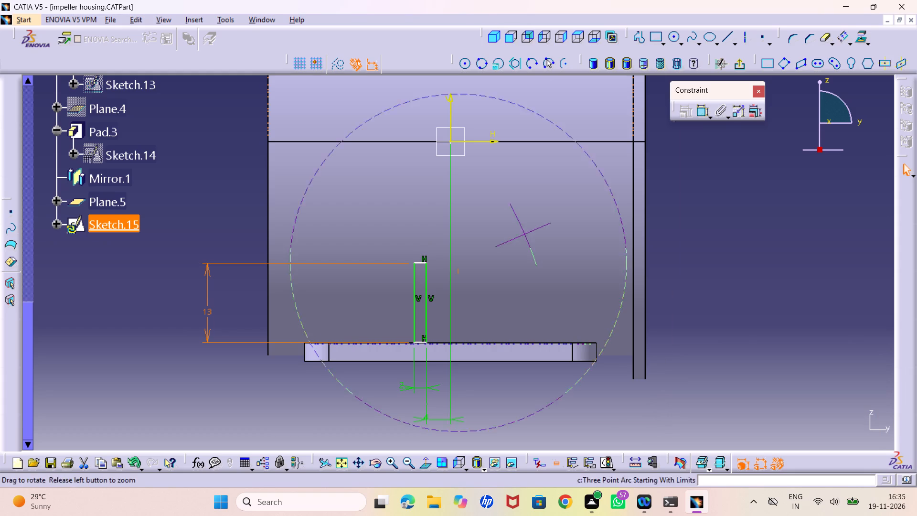
{"action": "middle_click_drag", "start_coordinate": [515, 237], "coordinate": [303, 282]}
{"action": "right_click_drag", "start_coordinate": [515, 237], "coordinate": [303, 282]}
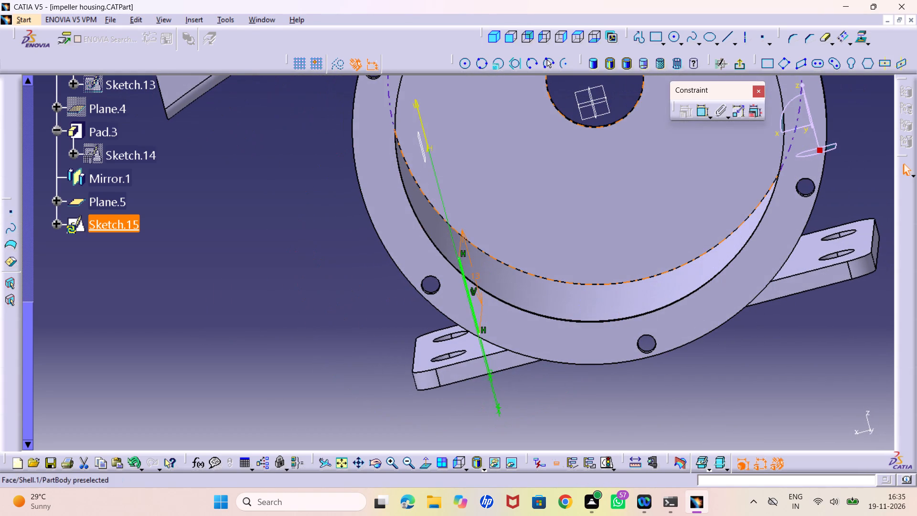
{"action": "middle_click_drag", "start_coordinate": [450, 210], "coordinate": [479, 178]}
{"action": "right_click_drag", "start_coordinate": [450, 210], "coordinate": [479, 178]}
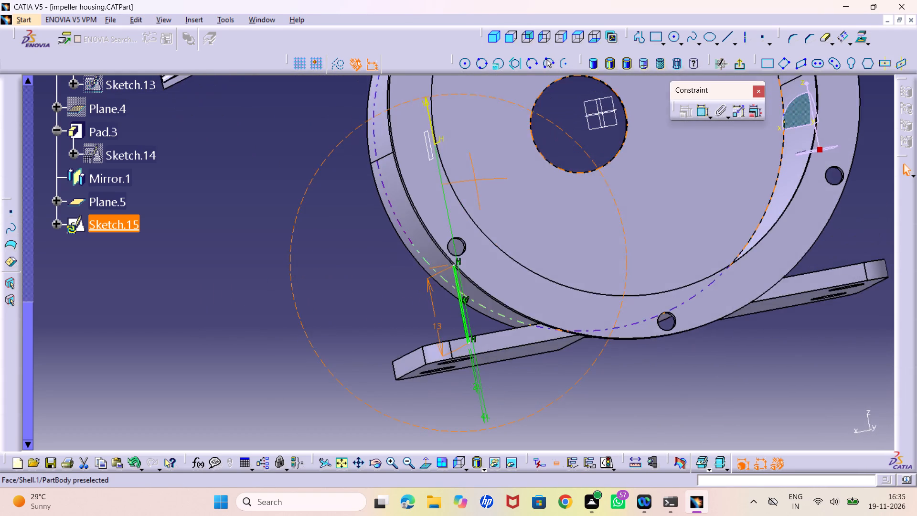
{"action": "middle_click_drag", "start_coordinate": [479, 178], "coordinate": [482, 192]}
{"action": "right_click_drag", "start_coordinate": [479, 178], "coordinate": [482, 192]}
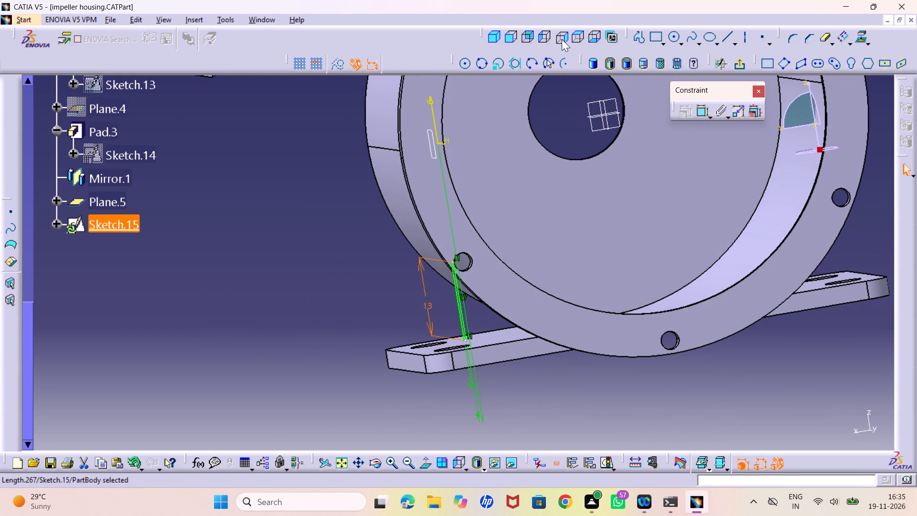
{"action": "left_click", "coordinate": [562, 39]}
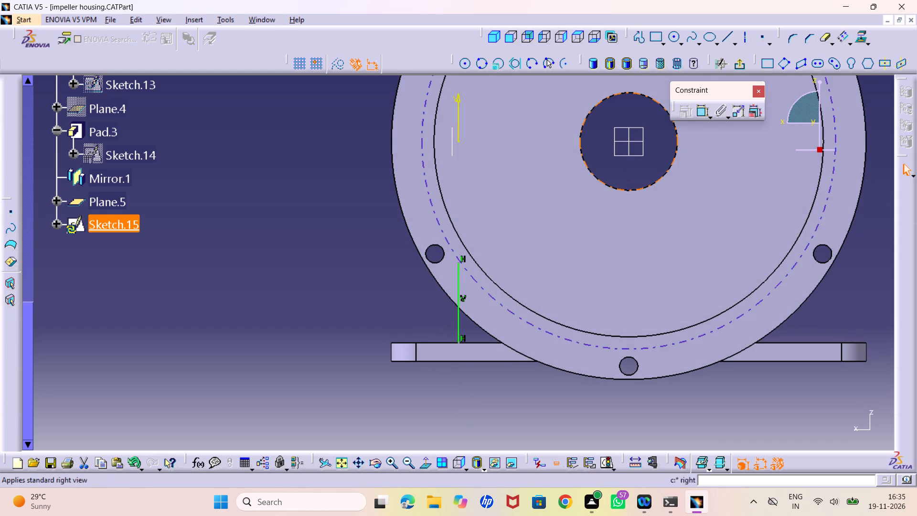
Examine the rectangle against the housing wall and mounting plate in straight-on views from several sides and from oblique angles.
{"action": "left_click", "coordinate": [426, 470]}
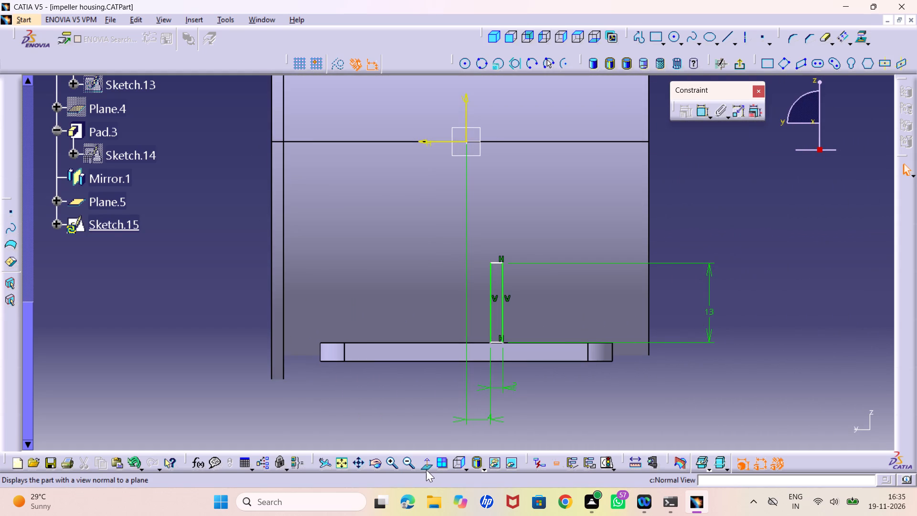
{"action": "left_click", "coordinate": [427, 469]}
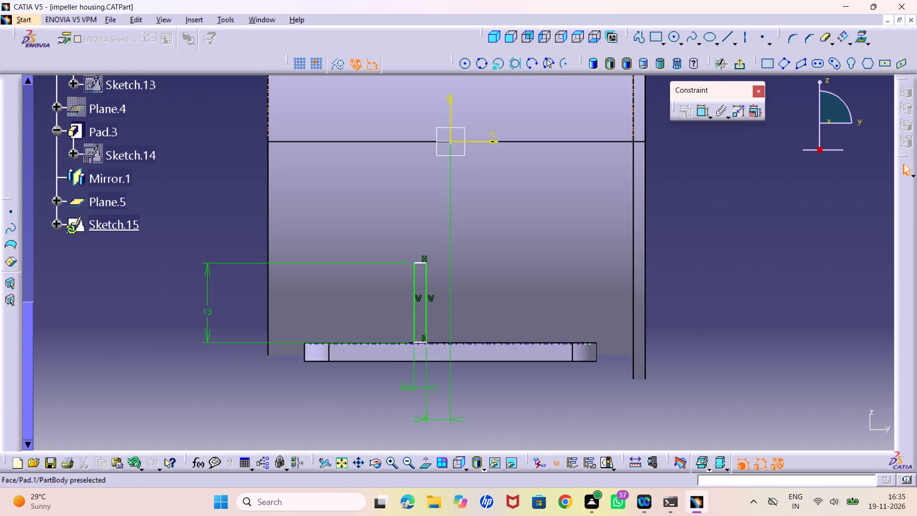
{"action": "left_click", "coordinate": [553, 36]}
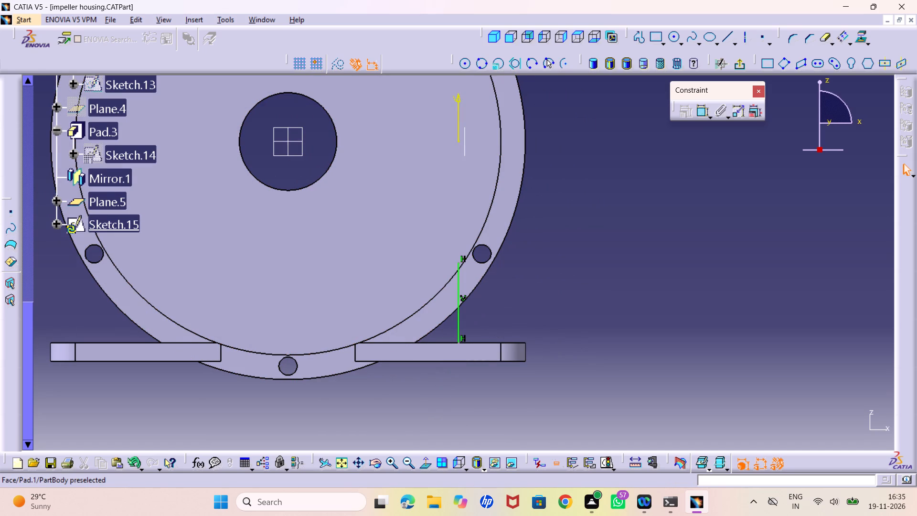
{"action": "middle_click_drag", "start_coordinate": [483, 270], "coordinate": [489, 310]}
{"action": "right_click_drag", "start_coordinate": [483, 270], "coordinate": [489, 310]}
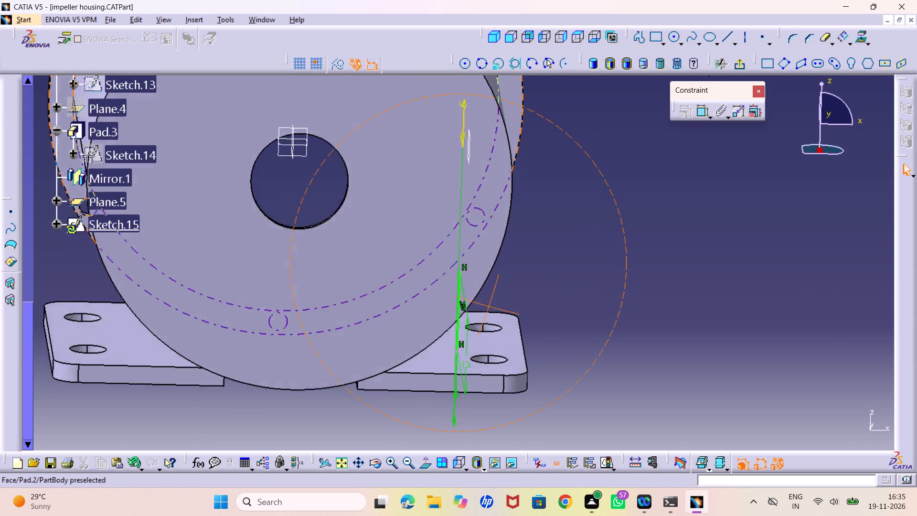
{"action": "middle_click_drag", "start_coordinate": [489, 310], "coordinate": [382, 312]}
{"action": "right_click_drag", "start_coordinate": [489, 310], "coordinate": [382, 312]}
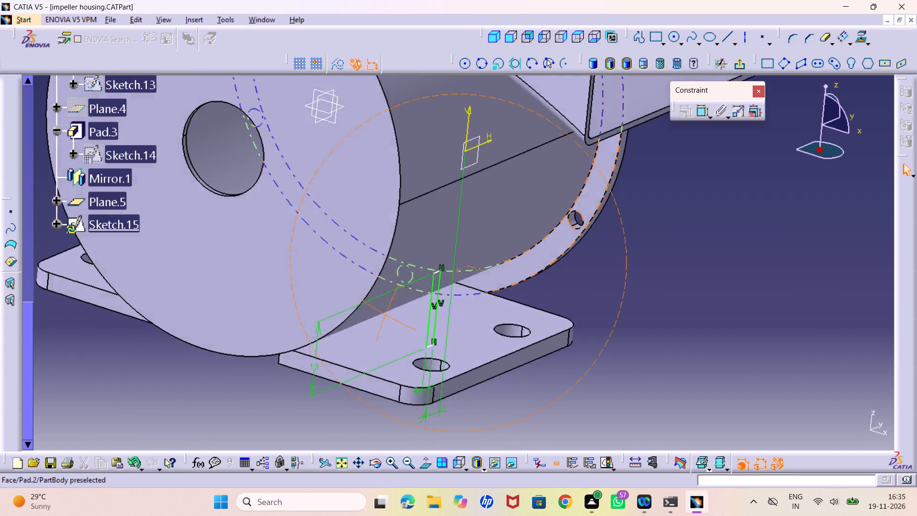
{"action": "middle_click_drag", "start_coordinate": [382, 312], "coordinate": [212, 196]}
{"action": "right_click_drag", "start_coordinate": [382, 312], "coordinate": [212, 196]}
{"action": "middle_click_drag", "start_coordinate": [431, 287], "coordinate": [450, 324]}
{"action": "right_click", "coordinate": [431, 287]}
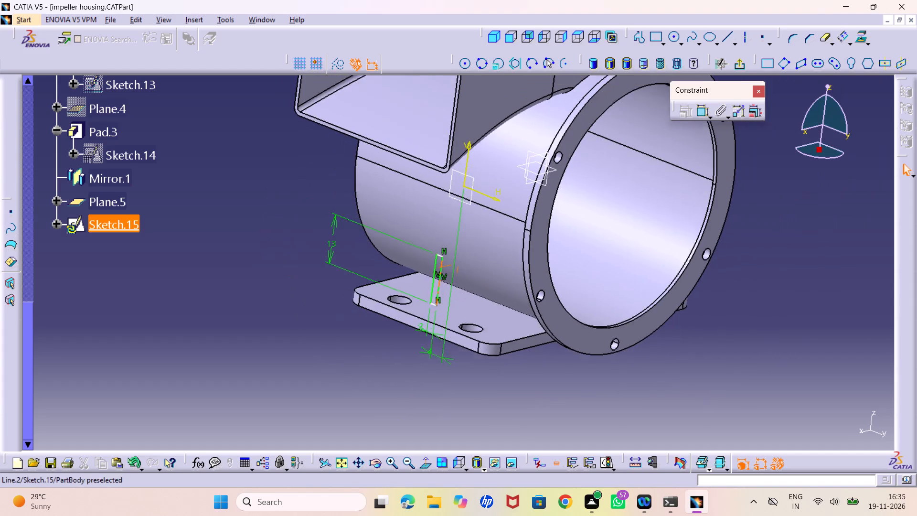
{"action": "middle_click_drag", "start_coordinate": [450, 324], "coordinate": [454, 329]}
Delete the dimension between the rectangle's side edge and the sketch's vertical axis.
{"action": "double_click", "coordinate": [115, 230]}
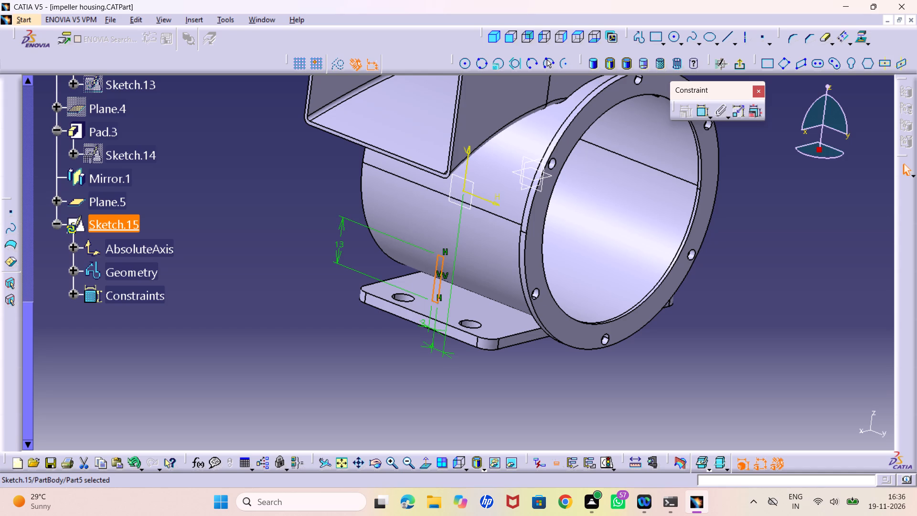
{"action": "left_click", "coordinate": [399, 360]}
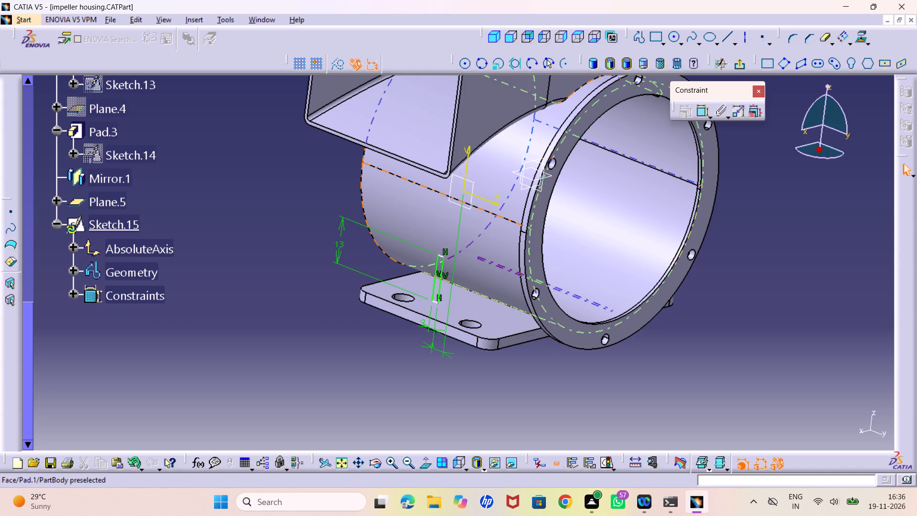
{"action": "double_click", "coordinate": [114, 235]}
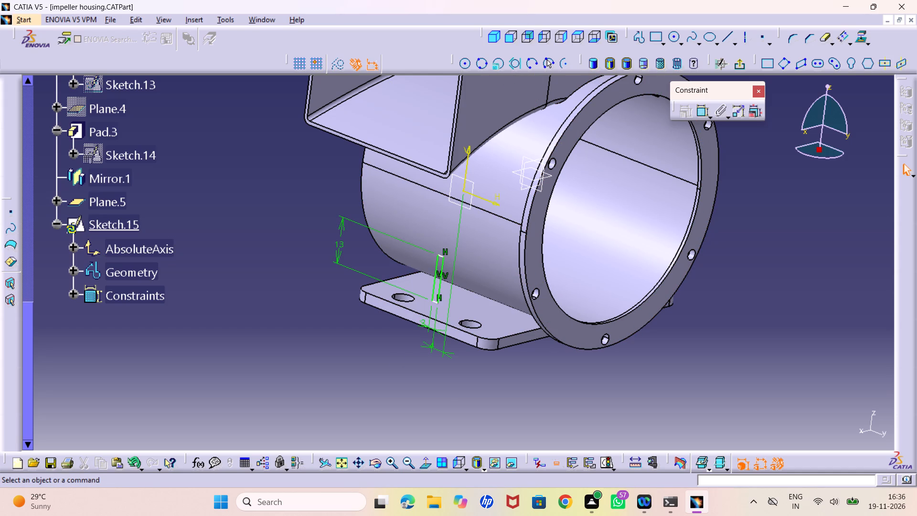
{"action": "double_click", "coordinate": [105, 228]}
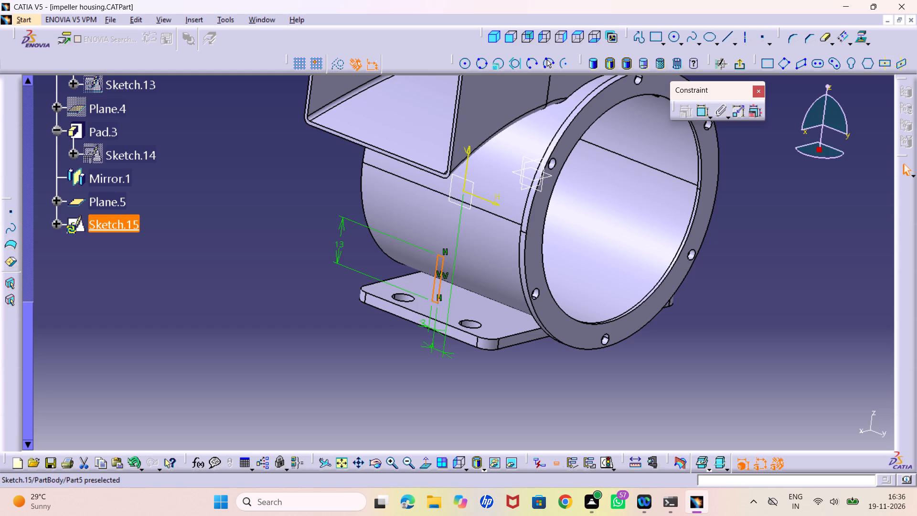
{"action": "left_click", "coordinate": [426, 467]}
{"action": "middle_click_drag", "start_coordinate": [416, 363], "coordinate": [401, 312]}
{"action": "right_click", "coordinate": [416, 363]}
{"action": "middle_click_drag", "start_coordinate": [409, 339], "coordinate": [420, 301]}
{"action": "right_click", "coordinate": [420, 295]}
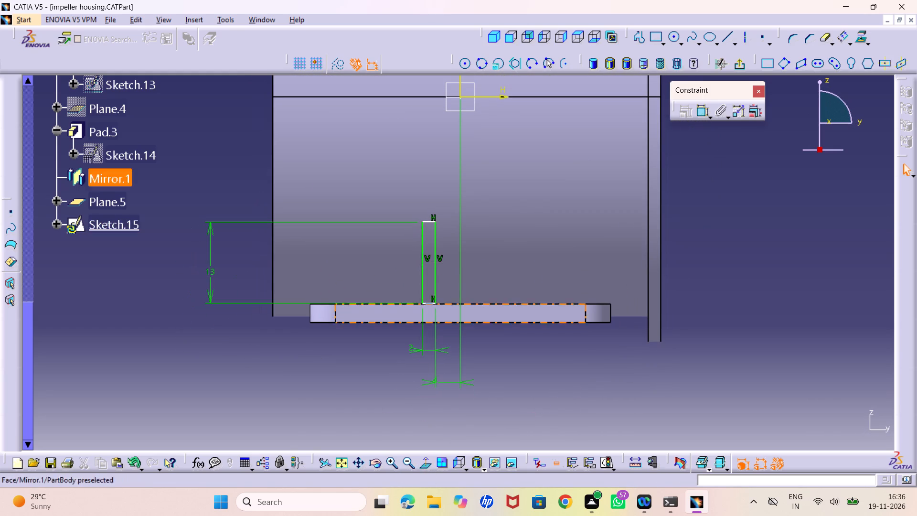
{"action": "right_click", "coordinate": [436, 385]}
{"action": "left_click", "coordinate": [496, 360]}
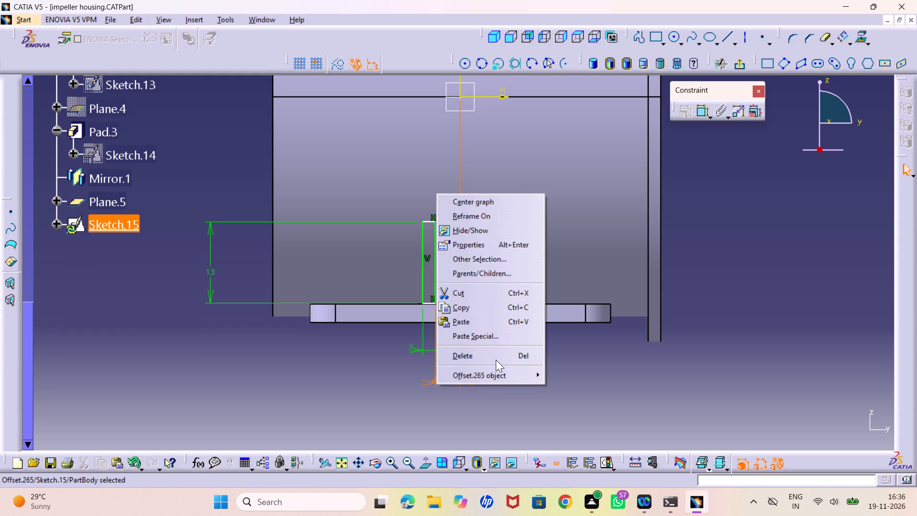
Dimension the rectangle's side edge from the vertical axis and its upper edge from the horizontal axis, and leave the sketch.
{"action": "double_click", "coordinate": [696, 114]}
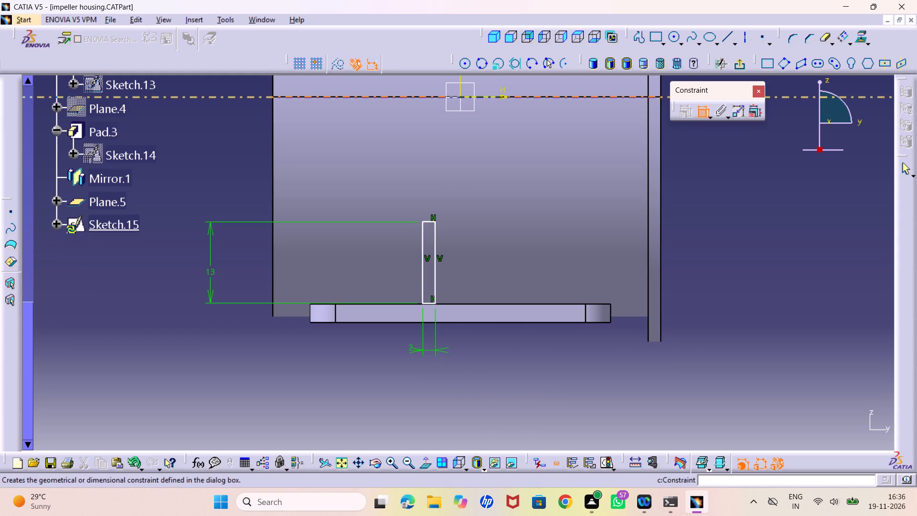
{"action": "left_click", "coordinate": [435, 234]}
{"action": "left_click", "coordinate": [459, 82]}
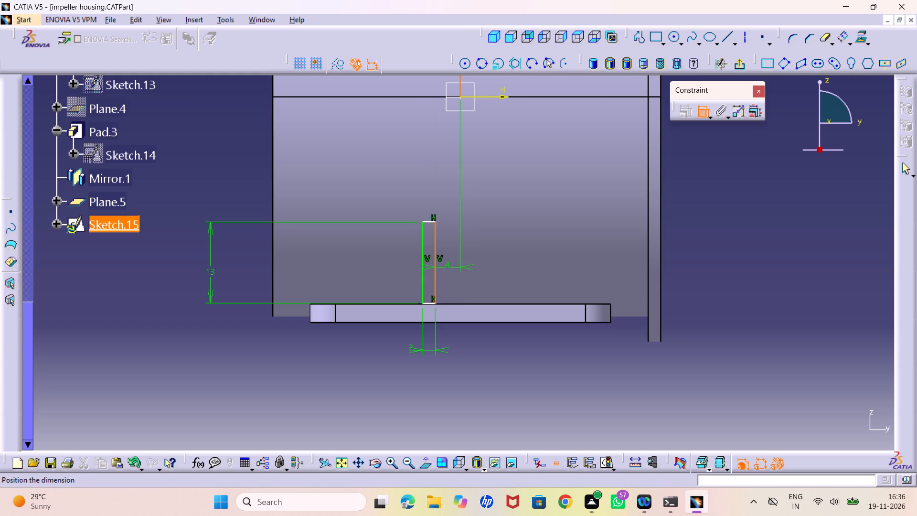
{"action": "left_click", "coordinate": [439, 395]}
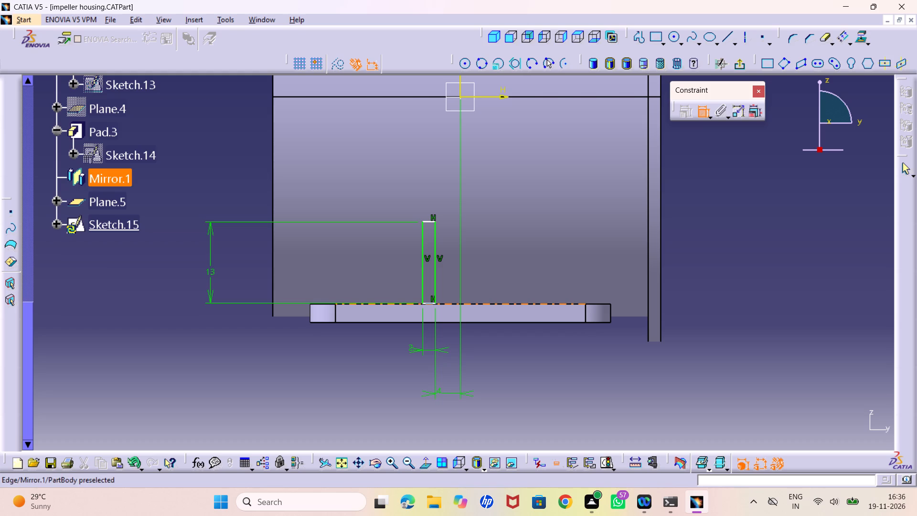
{"action": "left_click", "coordinate": [430, 220]}
{"action": "left_click", "coordinate": [429, 205]}
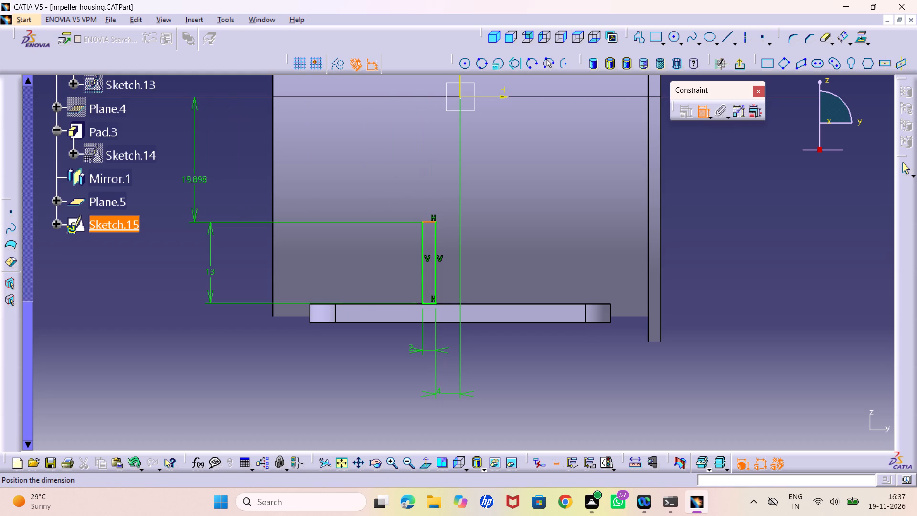
{"action": "left_click", "coordinate": [172, 189]}
{"action": "middle_click_drag", "start_coordinate": [323, 370], "coordinate": [321, 383]}
{"action": "right_click", "coordinate": [323, 370]}
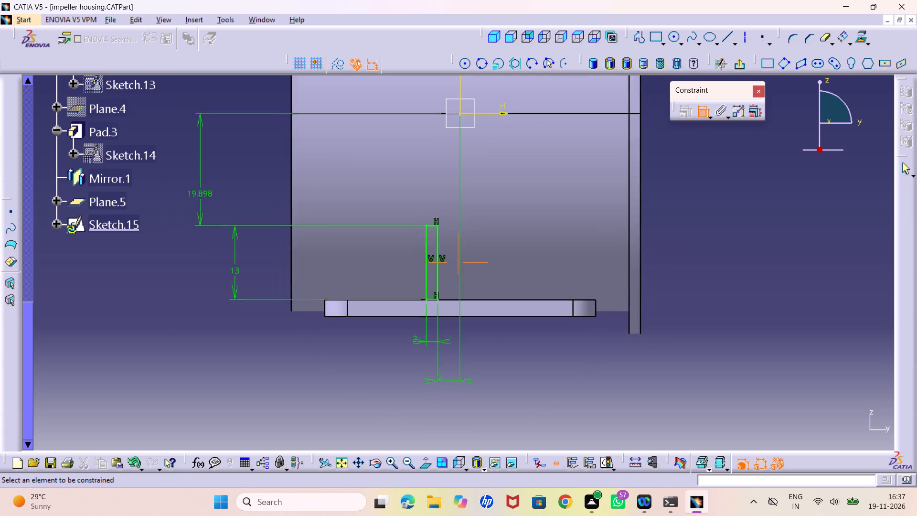
{"action": "middle_click_drag", "start_coordinate": [321, 383], "coordinate": [321, 386]}
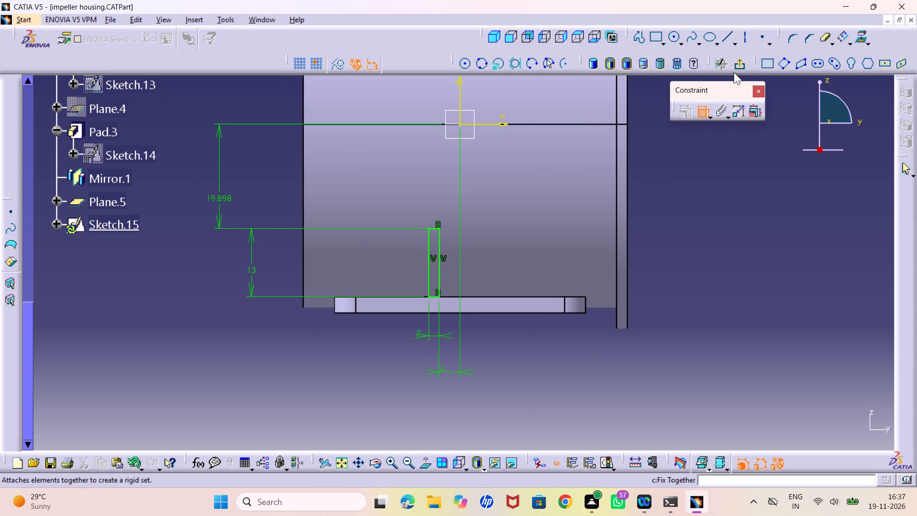
{"action": "left_click", "coordinate": [744, 65]}
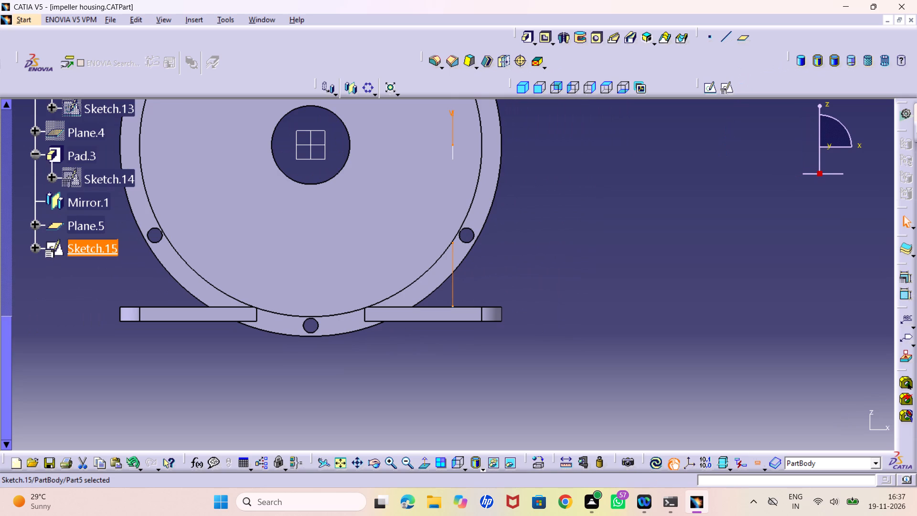
Pad the rectangle toward the housing wall by reversing the direction and using the Up to next limit with 0 mm offset.
{"action": "left_click", "coordinate": [524, 91]}
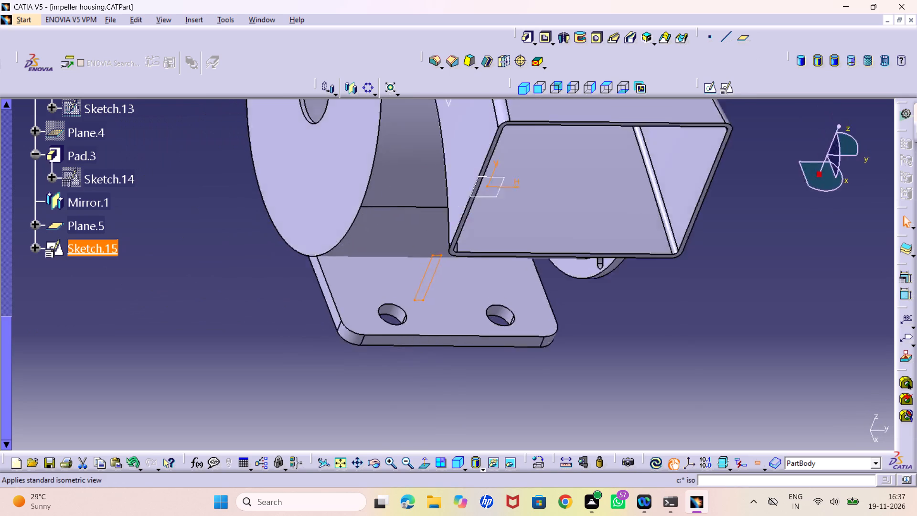
{"action": "left_click", "coordinate": [528, 35]}
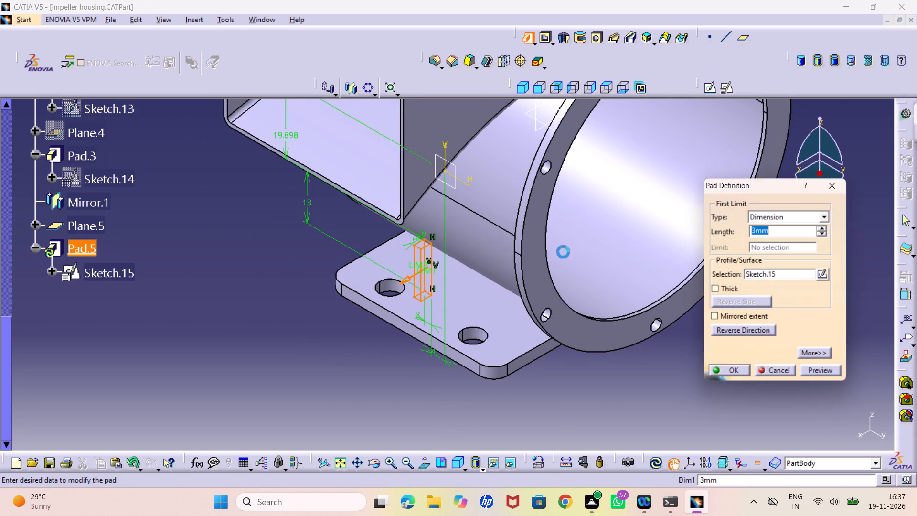
{"action": "middle_click_drag", "start_coordinate": [510, 326], "coordinate": [433, 282]}
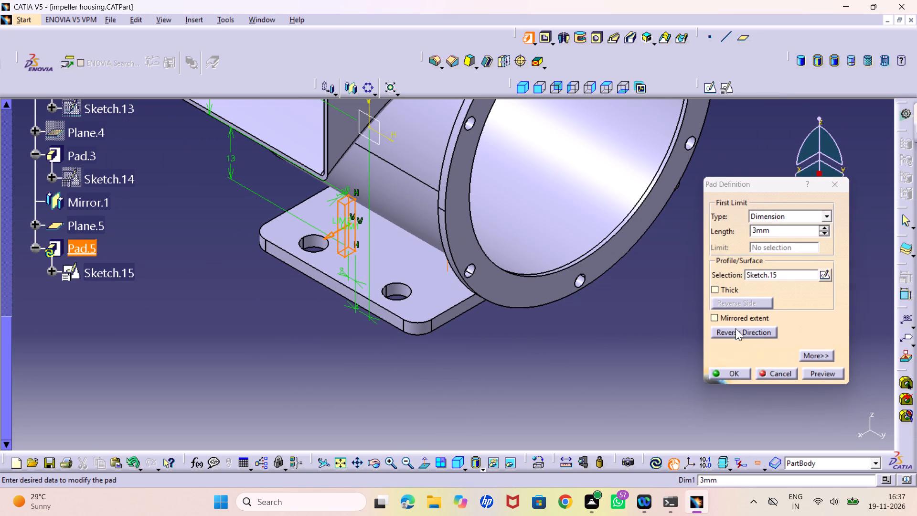
{"action": "left_click", "coordinate": [731, 333]}
{"action": "left_click", "coordinate": [826, 216]}
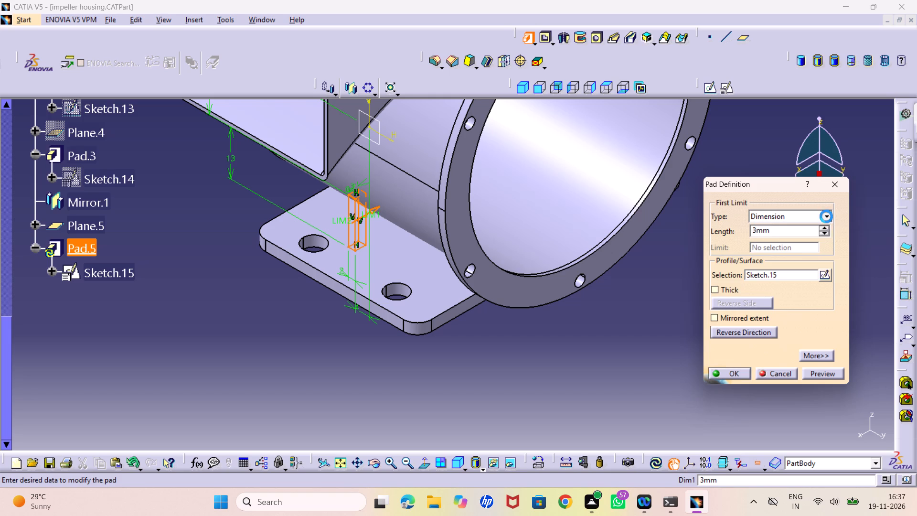
{"action": "left_click", "coordinate": [787, 239]}
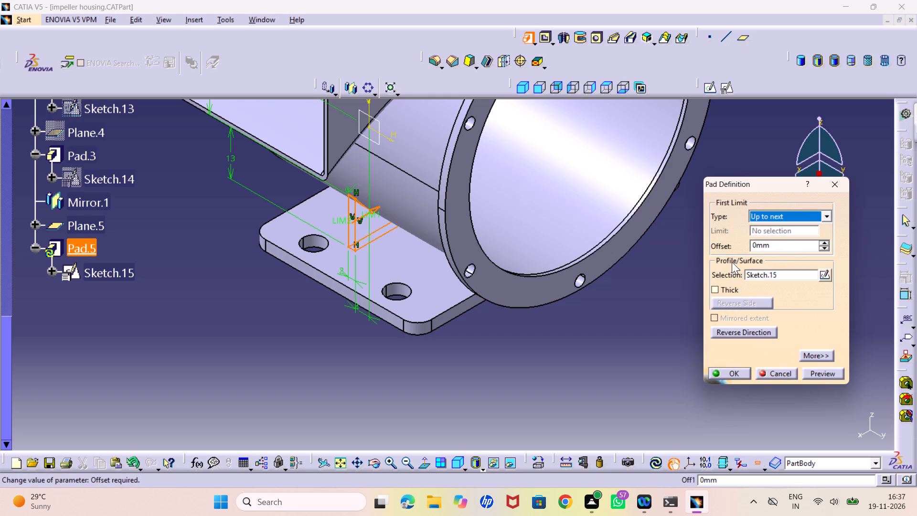
{"action": "left_click", "coordinate": [821, 376]}
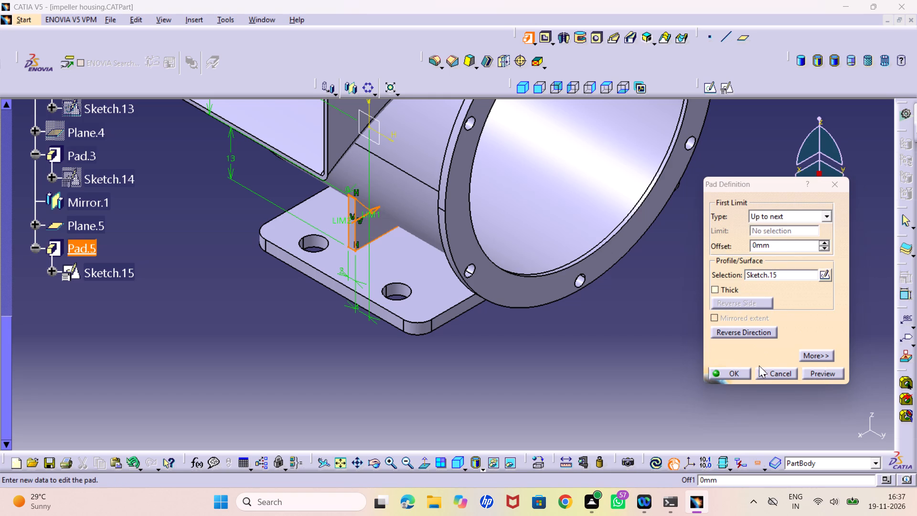
{"action": "left_click", "coordinate": [740, 371]}
{"action": "left_click", "coordinate": [452, 354]}
Examine the new rib where it meets the housing wall and mounting plate from several oblique angles and in isometric view.
{"action": "middle_click_drag", "start_coordinate": [356, 288], "coordinate": [355, 287]}
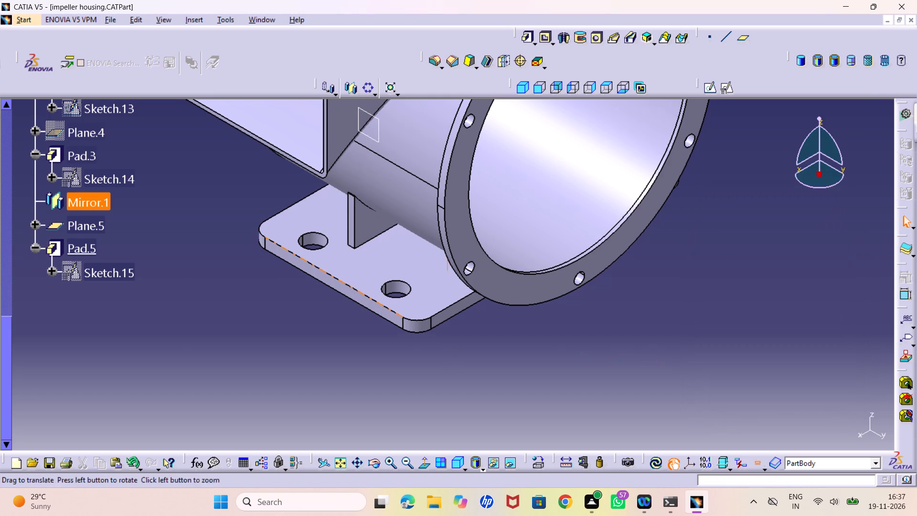
{"action": "middle_click_drag", "start_coordinate": [355, 287], "coordinate": [416, 236]}
{"action": "right_click_drag", "start_coordinate": [355, 287], "coordinate": [416, 236]}
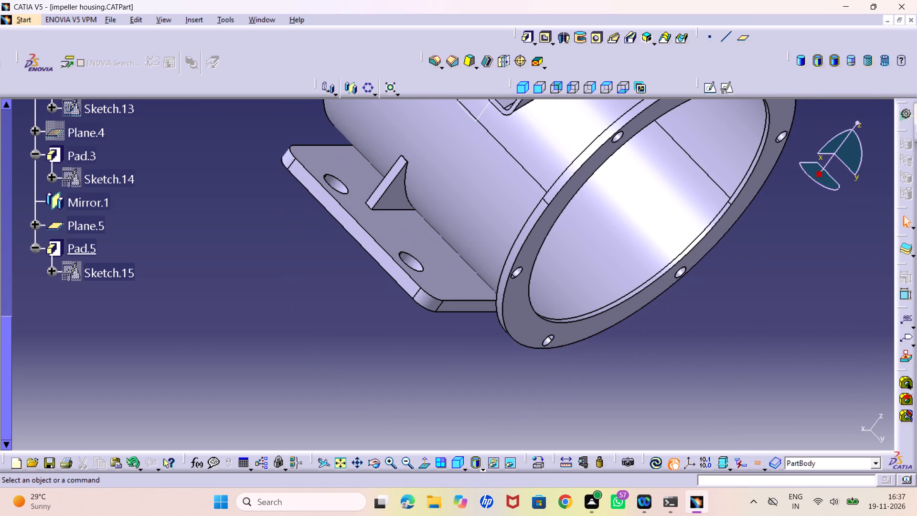
{"action": "middle_click_drag", "start_coordinate": [390, 251], "coordinate": [390, 215]}
{"action": "right_click", "coordinate": [390, 251]}
{"action": "middle_click_drag", "start_coordinate": [304, 183], "coordinate": [291, 234]}
{"action": "right_click_drag", "start_coordinate": [303, 182], "coordinate": [290, 235]}
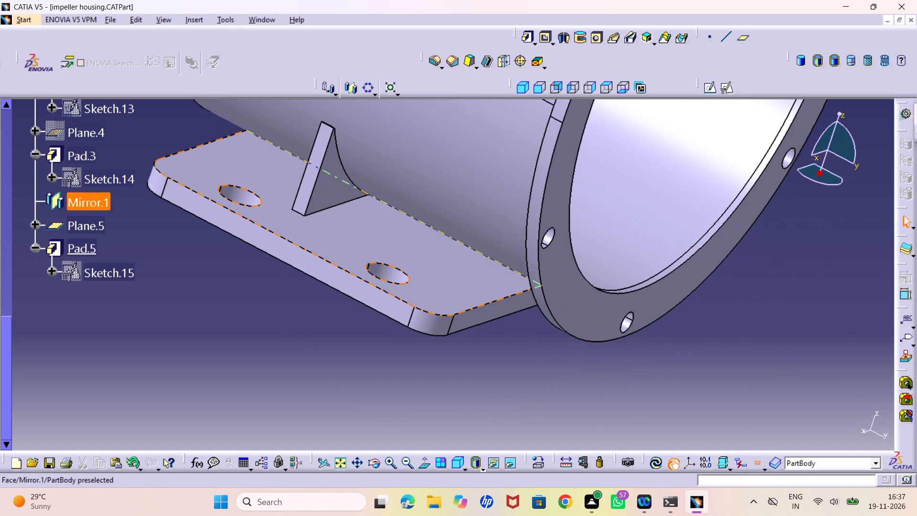
{"action": "middle_click_drag", "start_coordinate": [372, 213], "coordinate": [360, 243]}
{"action": "right_click_drag", "start_coordinate": [372, 213], "coordinate": [361, 242]}
{"action": "middle_click_drag", "start_coordinate": [308, 237], "coordinate": [307, 251]}
{"action": "right_click", "coordinate": [308, 237]}
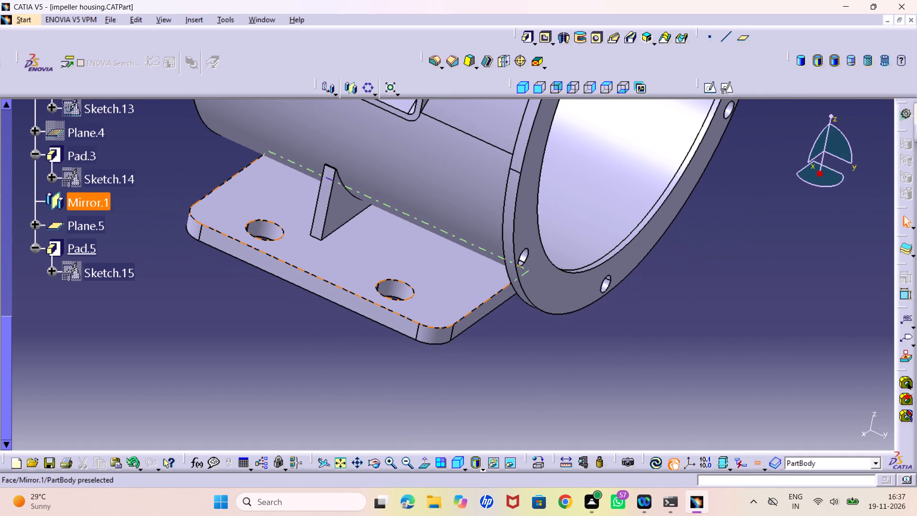
{"action": "left_click", "coordinate": [518, 85]}
{"action": "middle_click_drag", "start_coordinate": [306, 309], "coordinate": [306, 308]}
{"action": "right_click", "coordinate": [306, 308]}
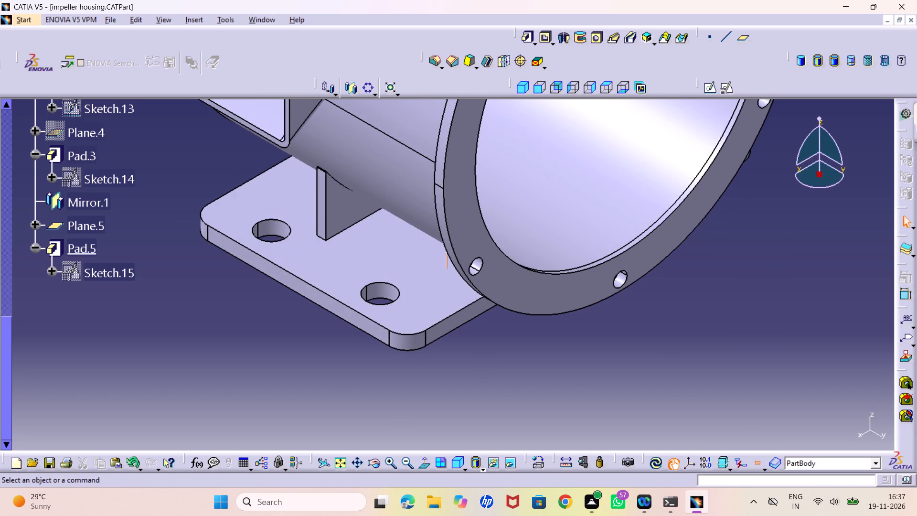
{"action": "middle_click_drag", "start_coordinate": [306, 308], "coordinate": [314, 327]}
{"action": "middle_click_drag", "start_coordinate": [412, 321], "coordinate": [407, 320]}
{"action": "right_click", "coordinate": [407, 304]}
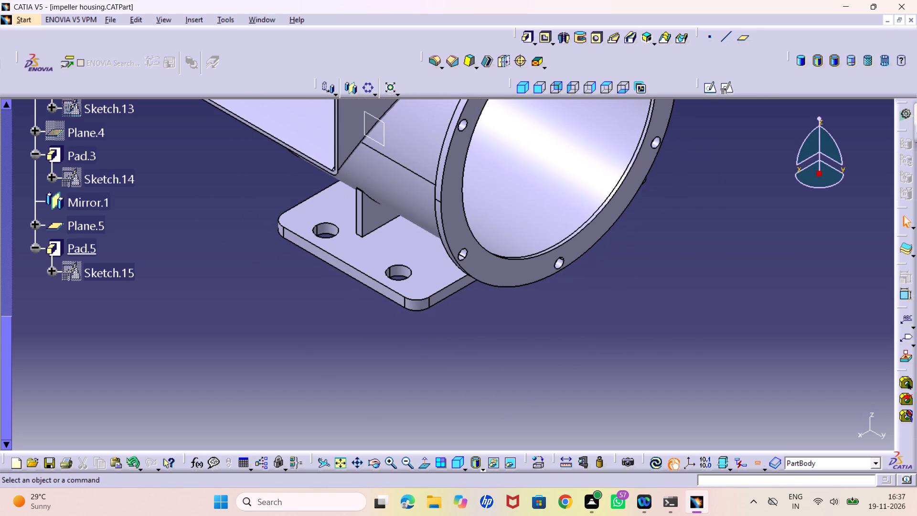
Reopen the rib's sketch for a check, exit it, and examine the rib from both ends of the housing.
{"action": "double_click", "coordinate": [99, 275]}
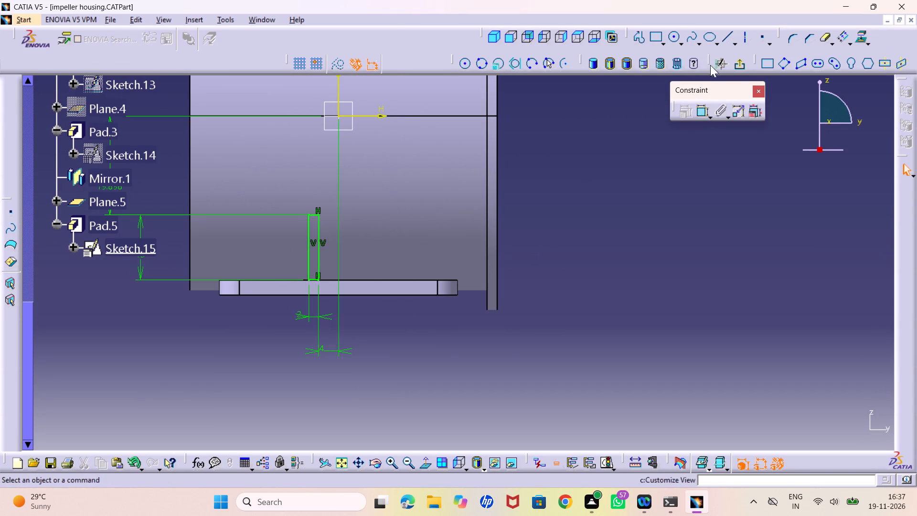
{"action": "left_click", "coordinate": [739, 63]}
{"action": "middle_click_drag", "start_coordinate": [442, 216], "coordinate": [240, 218]}
{"action": "right_click_drag", "start_coordinate": [415, 211], "coordinate": [240, 218]}
{"action": "middle_click_drag", "start_coordinate": [446, 206], "coordinate": [451, 323]}
{"action": "right_click_drag", "start_coordinate": [446, 206], "coordinate": [451, 323]}
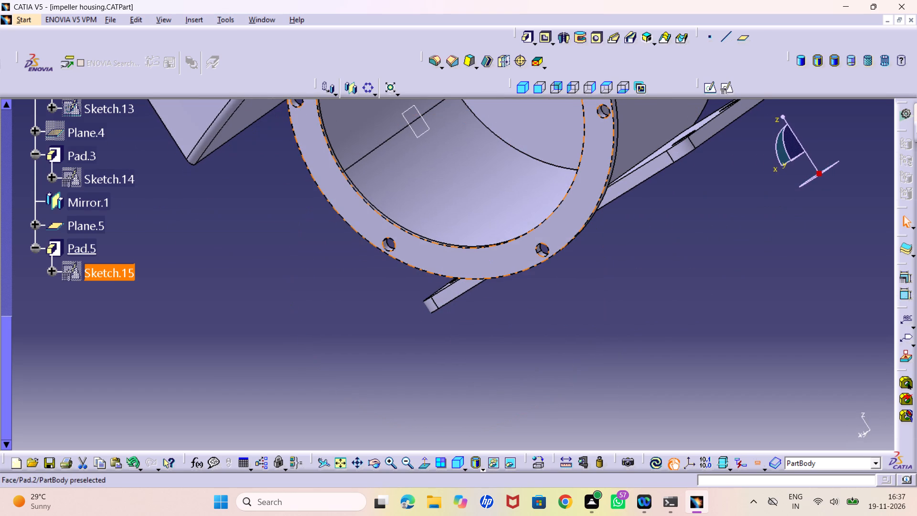
{"action": "middle_click_drag", "start_coordinate": [237, 243], "coordinate": [417, 256]}
{"action": "right_click_drag", "start_coordinate": [237, 243], "coordinate": [417, 256]}
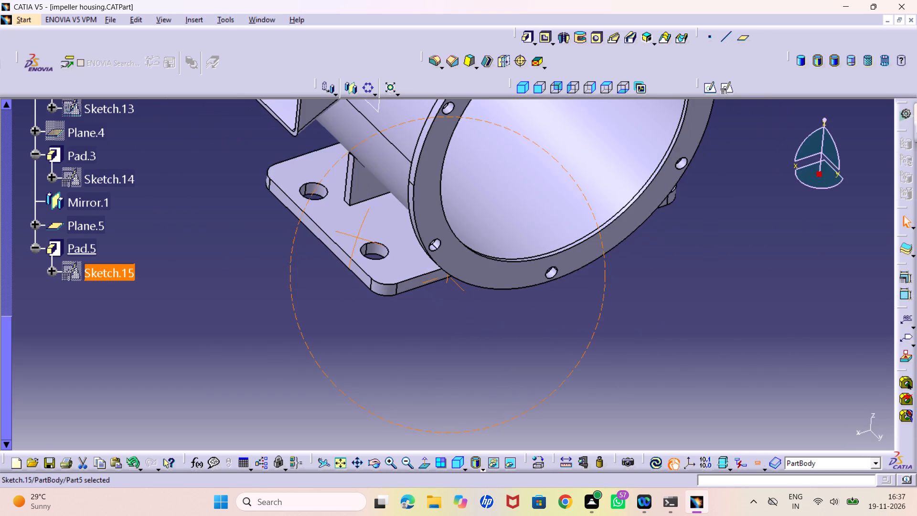
{"action": "middle_click_drag", "start_coordinate": [417, 256], "coordinate": [420, 257]}
{"action": "right_click_drag", "start_coordinate": [417, 256], "coordinate": [420, 257]}
{"action": "middle_click_drag", "start_coordinate": [348, 269], "coordinate": [416, 259]}
{"action": "right_click_drag", "start_coordinate": [348, 269], "coordinate": [416, 259]}
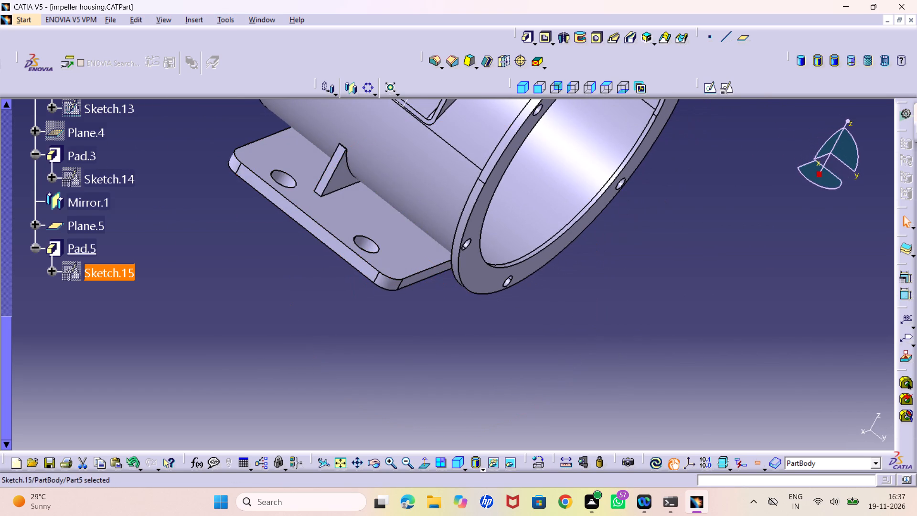
Reopen the rib's sketch and mirror all four lines of its rectangle about the vertical sketch axis.
{"action": "middle_click_drag", "start_coordinate": [171, 298], "coordinate": [206, 368]}
{"action": "middle_click_drag", "start_coordinate": [344, 366], "coordinate": [316, 268]}
{"action": "right_click_drag", "start_coordinate": [344, 366], "coordinate": [316, 268]}
{"action": "middle_click_drag", "start_coordinate": [299, 288], "coordinate": [332, 385]}
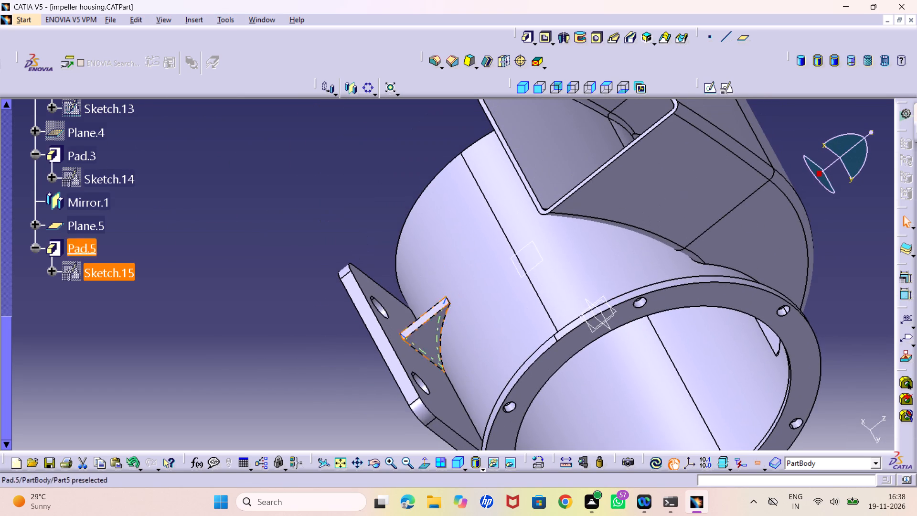
{"action": "double_click", "coordinate": [104, 279]}
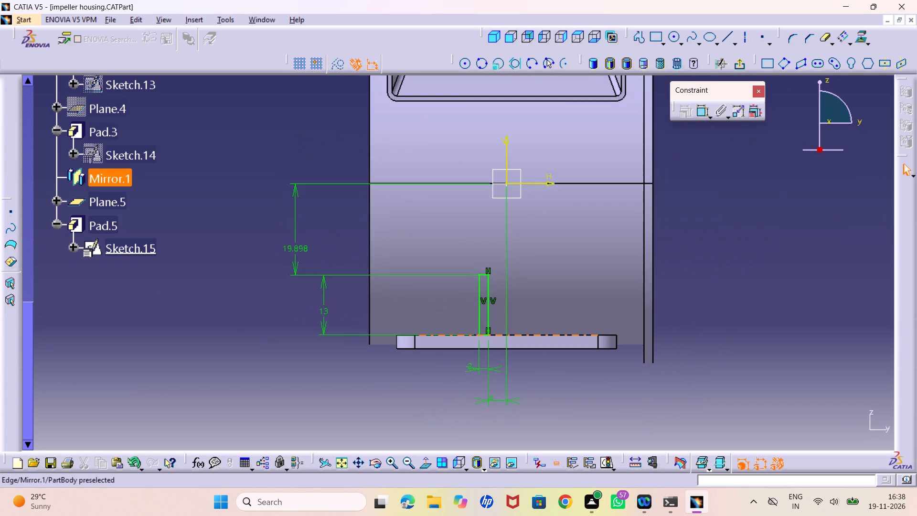
{"action": "middle_click_drag", "start_coordinate": [458, 337], "coordinate": [442, 322]}
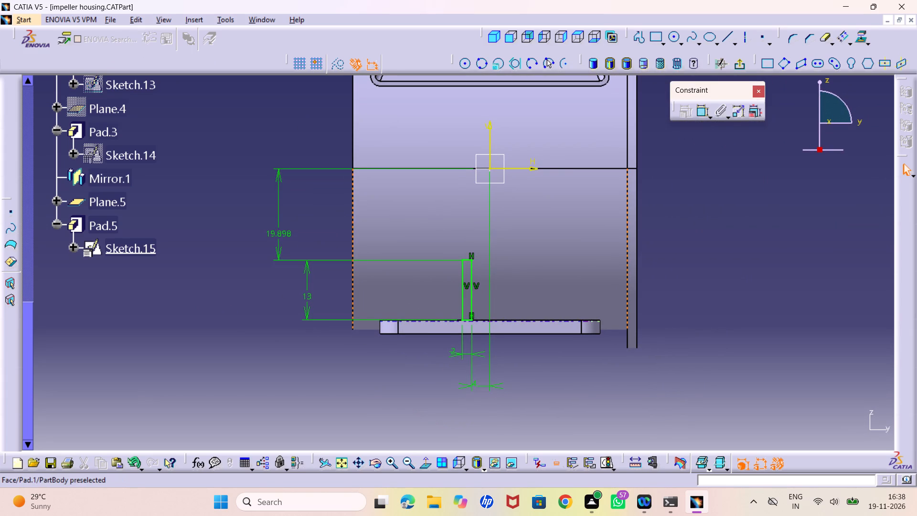
{"action": "left_click", "coordinate": [464, 289], "text": "ctrl"}
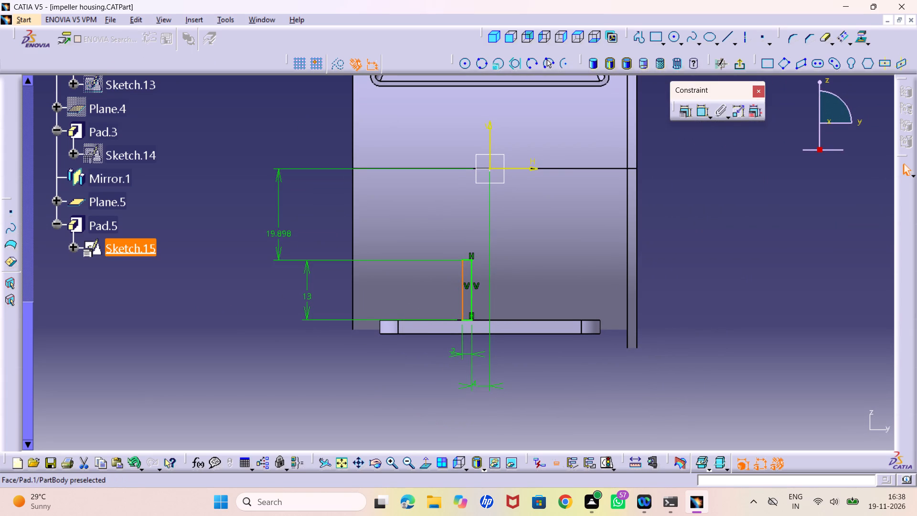
{"action": "left_click", "coordinate": [468, 259], "text": "ctrl"}
{"action": "left_click", "coordinate": [474, 270], "text": "ctrl"}
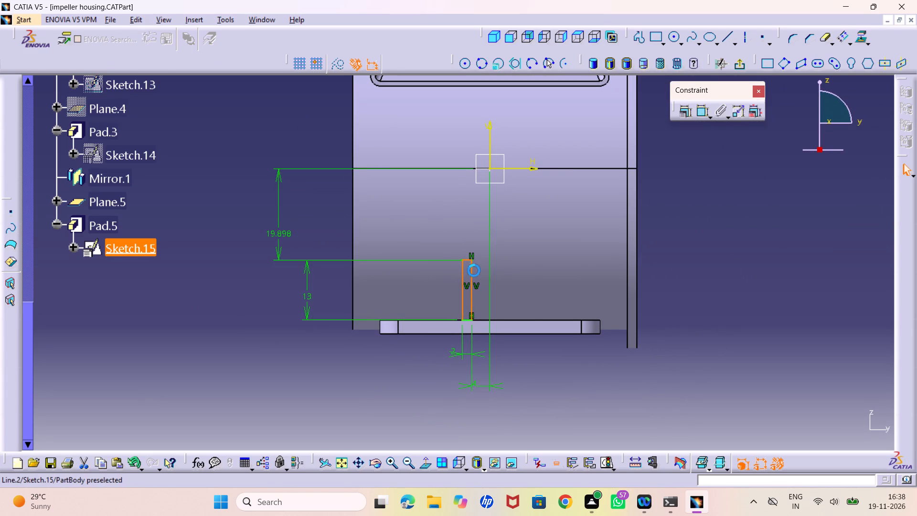
{"action": "left_click", "coordinate": [466, 322], "text": "ctrl"}
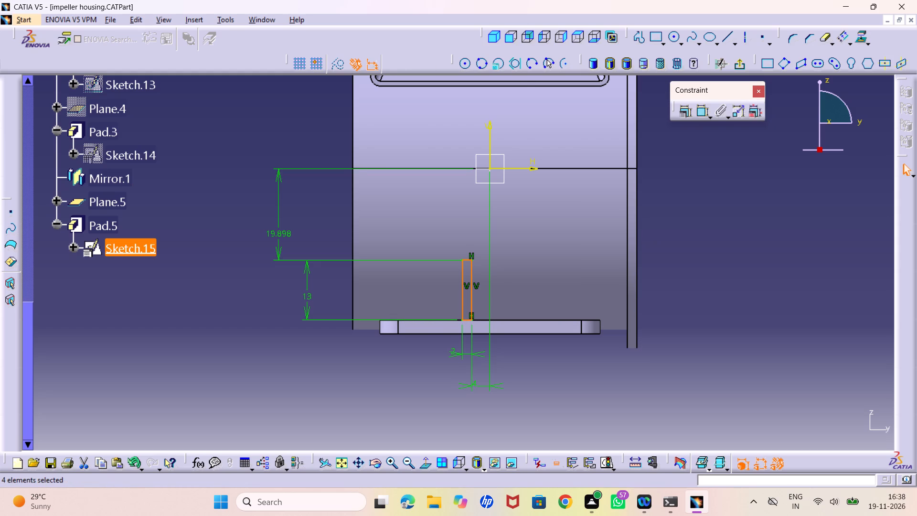
{"action": "middle_click_drag", "start_coordinate": [652, 226], "coordinate": [639, 255]}
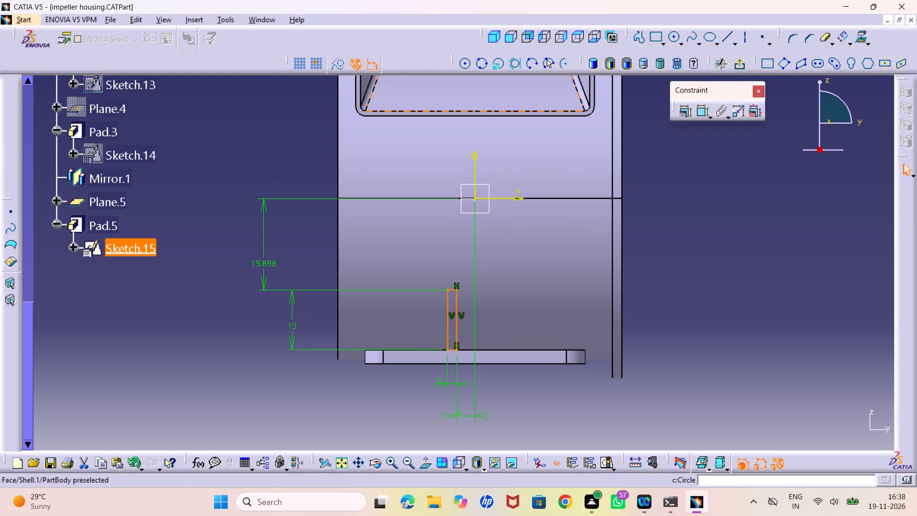
{"action": "left_click", "coordinate": [768, 43]}
{"action": "left_click", "coordinate": [734, 193]}
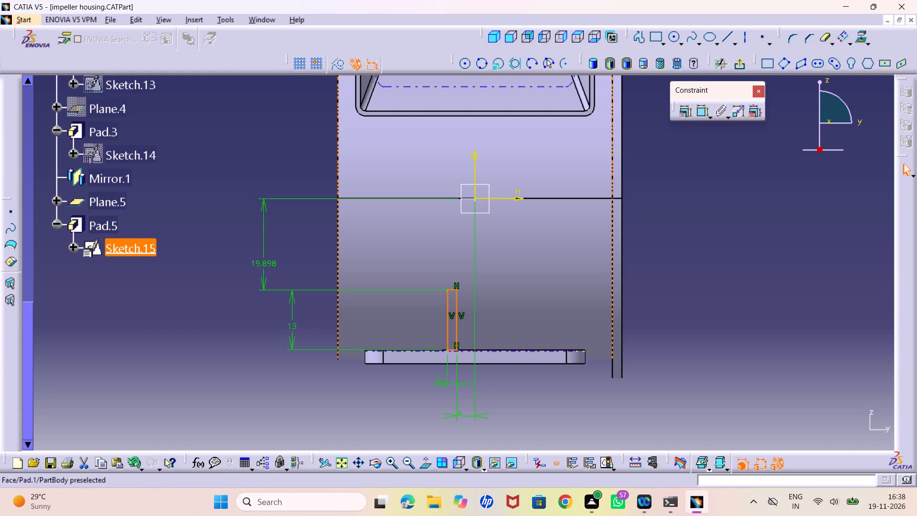
{"action": "left_click", "coordinate": [851, 42]}
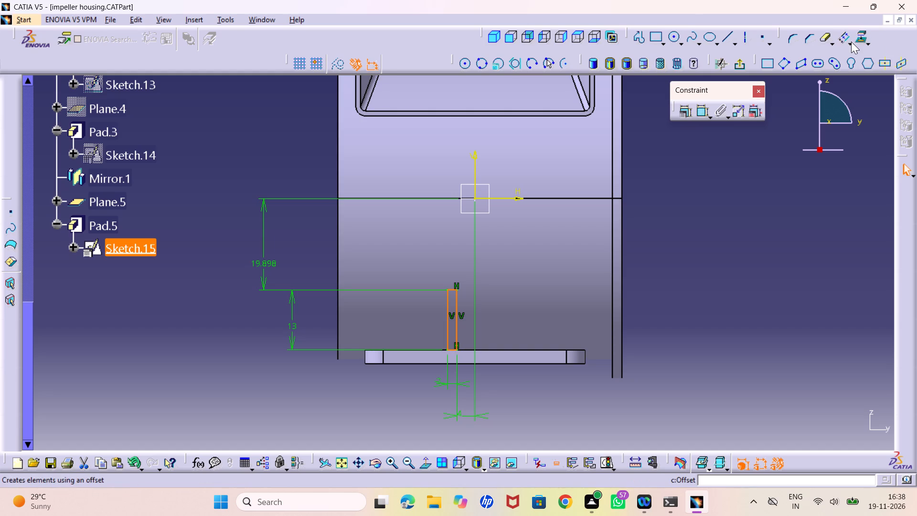
{"action": "left_click_drag", "start_coordinate": [854, 44], "coordinate": [874, 219]}
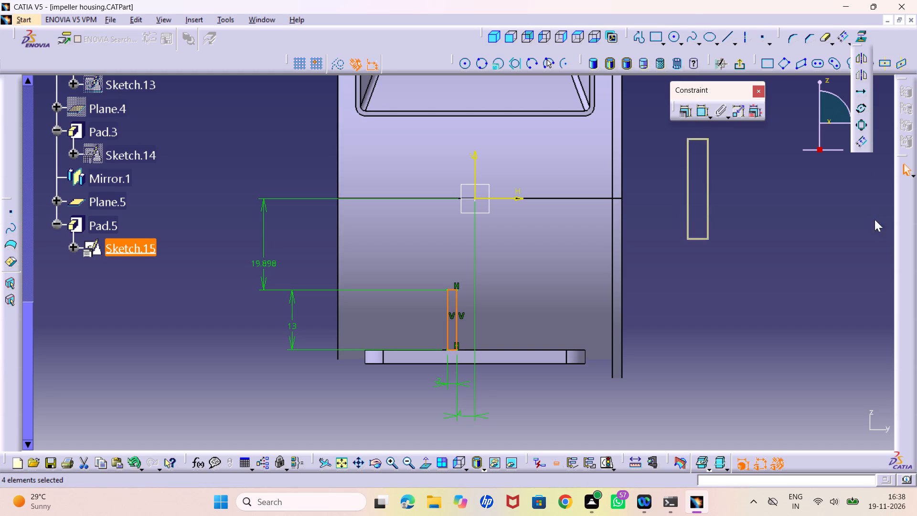
{"action": "left_click_drag", "start_coordinate": [874, 219], "coordinate": [916, 261]}
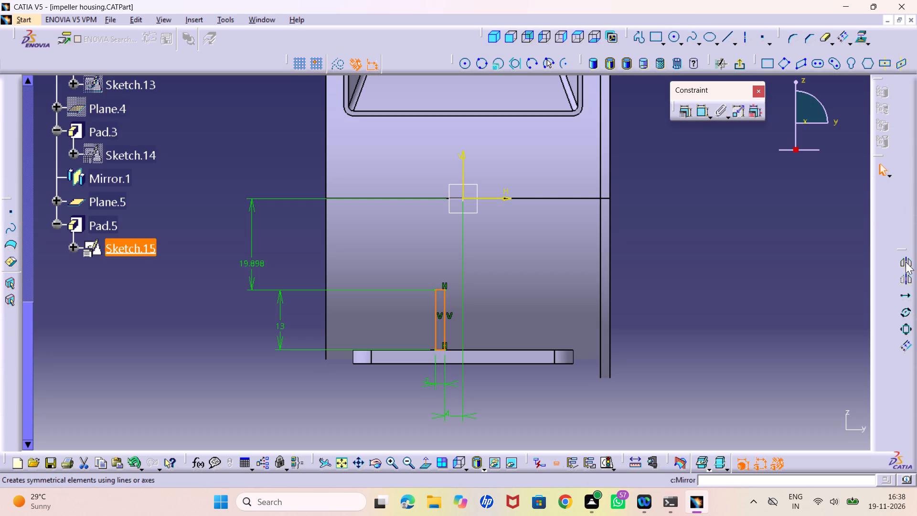
{"action": "left_click", "coordinate": [906, 262]}
{"action": "left_click", "coordinate": [463, 161]}
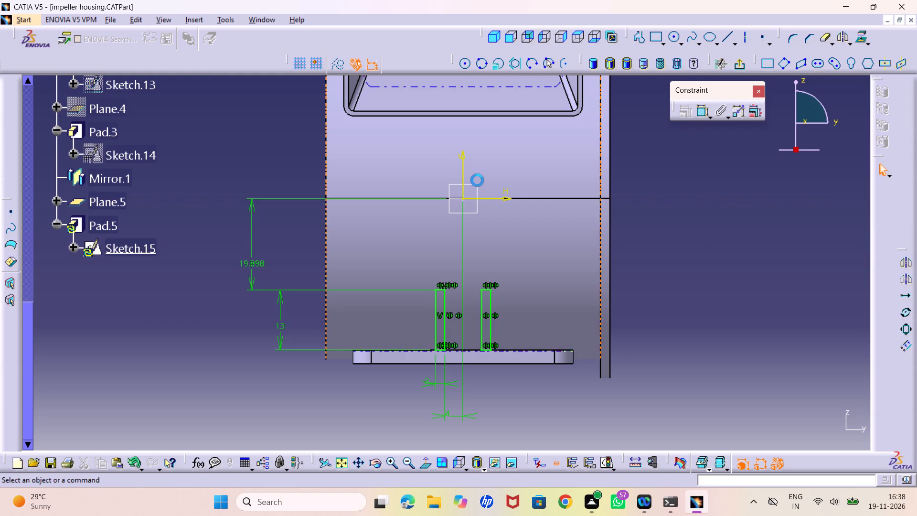
Leave the sketch and update the part to rebuild the rib pad from both rectangles.
{"action": "left_click", "coordinate": [739, 67]}
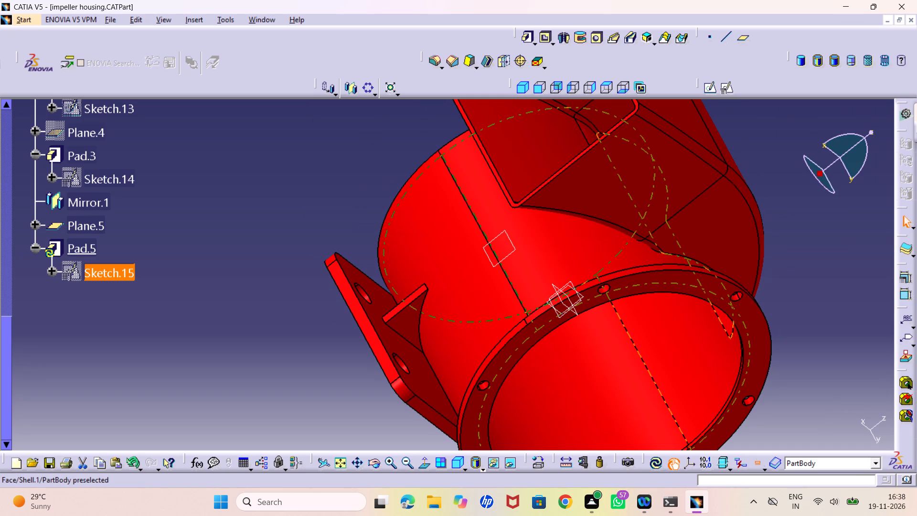
{"action": "left_click", "coordinate": [657, 463]}
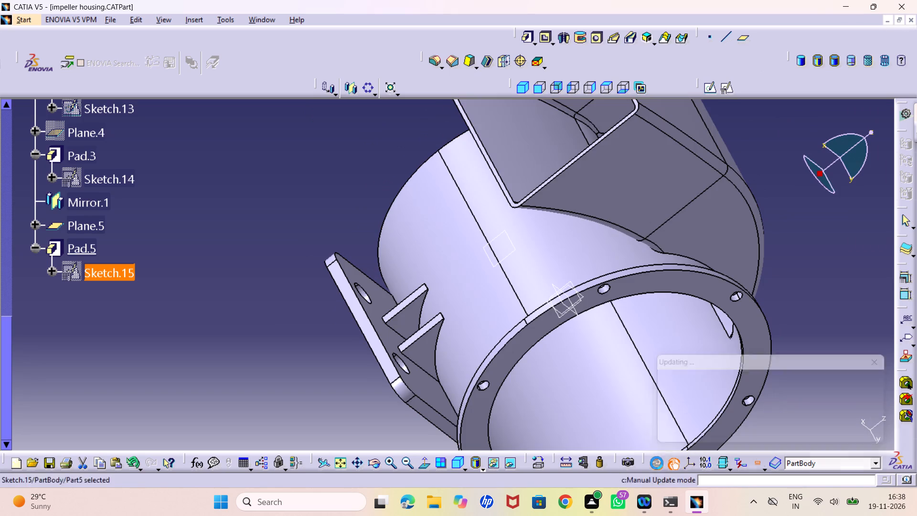
Mirror the whole two-rib pad to the opposite side of the housing about a reference plane at the housing's centre.
{"action": "middle_click_drag", "start_coordinate": [560, 388], "coordinate": [545, 331]}
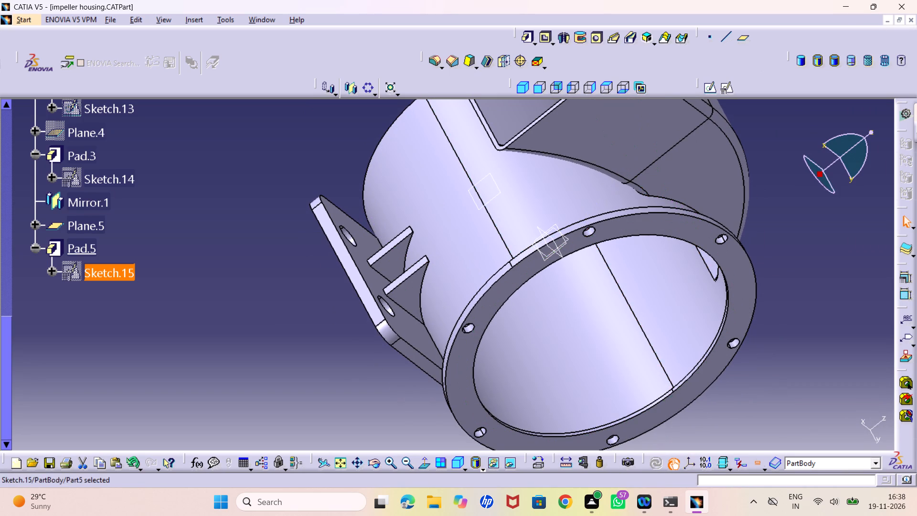
{"action": "middle_click_drag", "start_coordinate": [354, 316], "coordinate": [336, 365]}
{"action": "right_click_drag", "start_coordinate": [353, 316], "coordinate": [336, 365]}
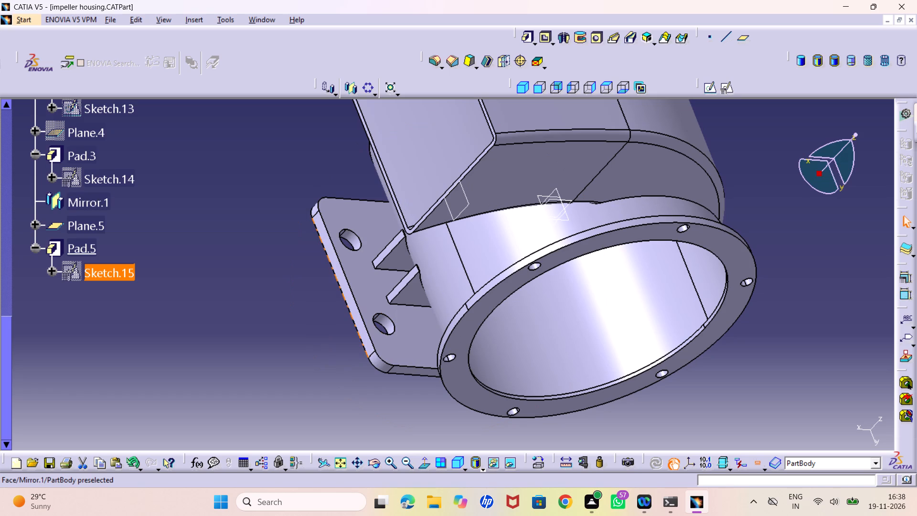
{"action": "middle_click", "coordinate": [303, 343]}
{"action": "right_click", "coordinate": [303, 343]}
{"action": "middle_click_drag", "start_coordinate": [459, 390], "coordinate": [460, 342]}
{"action": "right_click_drag", "start_coordinate": [459, 390], "coordinate": [460, 342]}
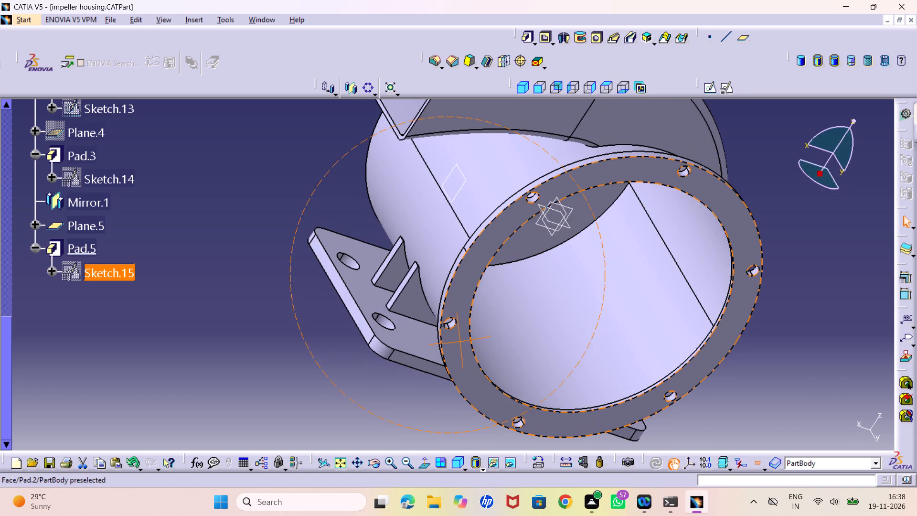
{"action": "middle_click_drag", "start_coordinate": [460, 342], "coordinate": [460, 341]}
{"action": "right_click_drag", "start_coordinate": [460, 342], "coordinate": [460, 341]}
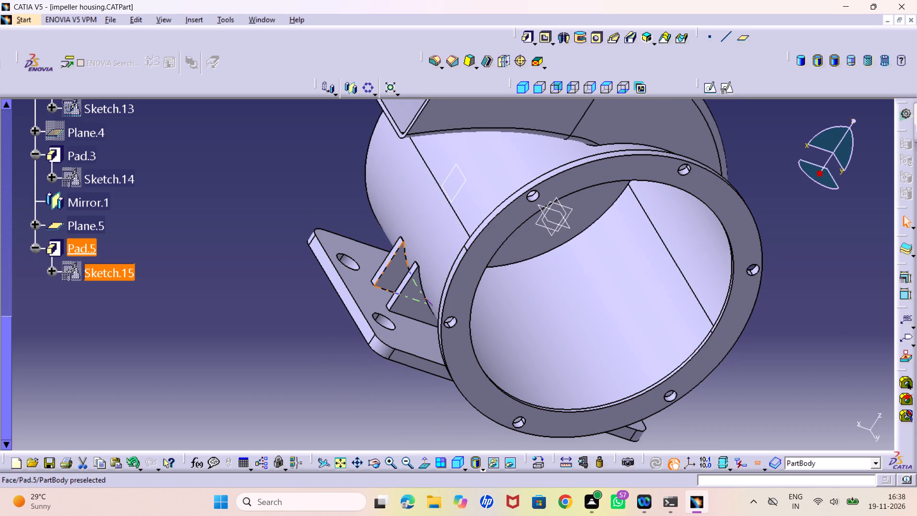
{"action": "left_click", "coordinate": [397, 273], "text": "ctrl"}
{"action": "left_click", "coordinate": [278, 291]}
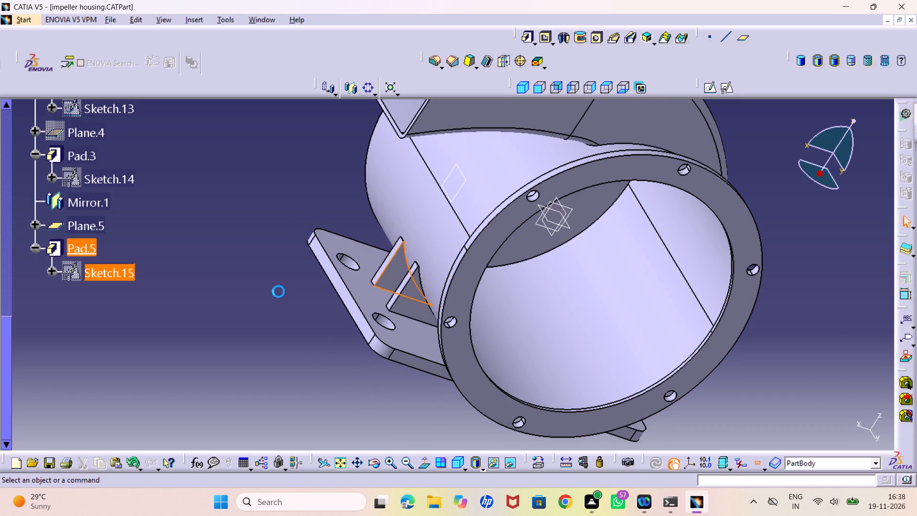
{"action": "left_click", "coordinate": [79, 254]}
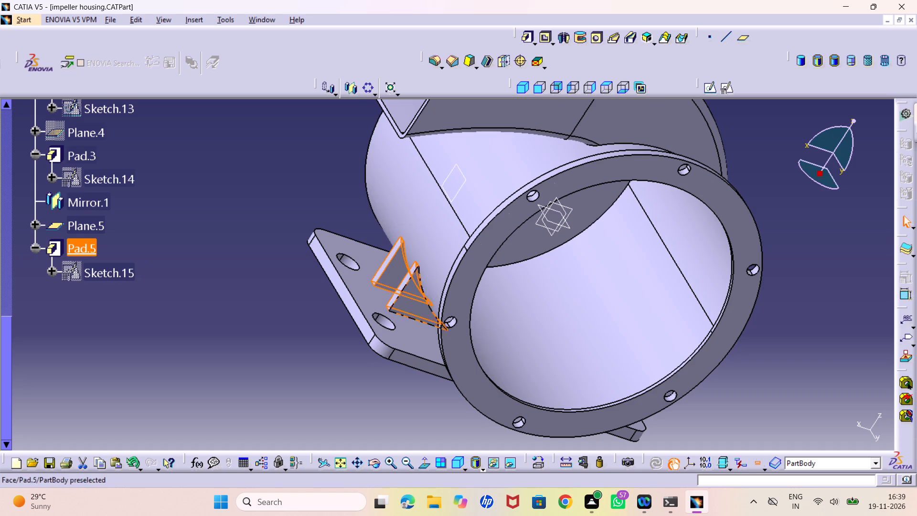
{"action": "left_click", "coordinate": [347, 90]}
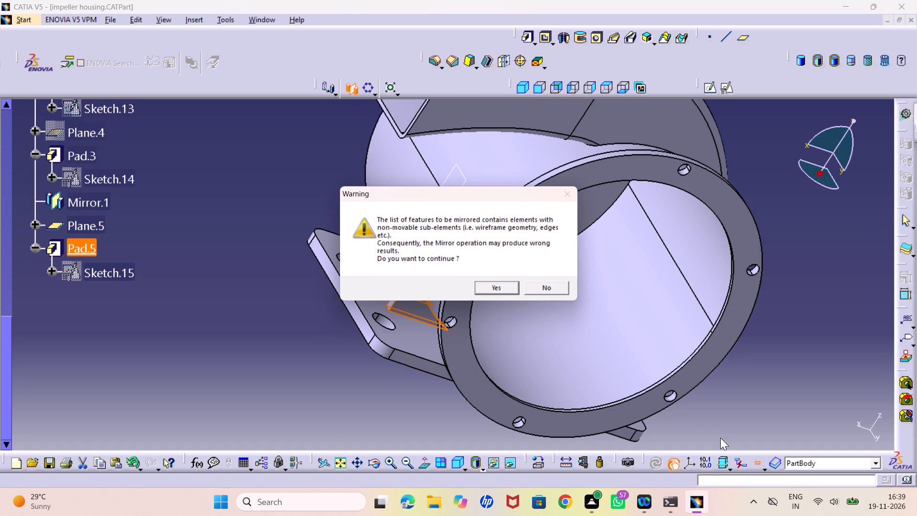
{"action": "left_click", "coordinate": [520, 294]}
{"action": "left_click", "coordinate": [496, 295]}
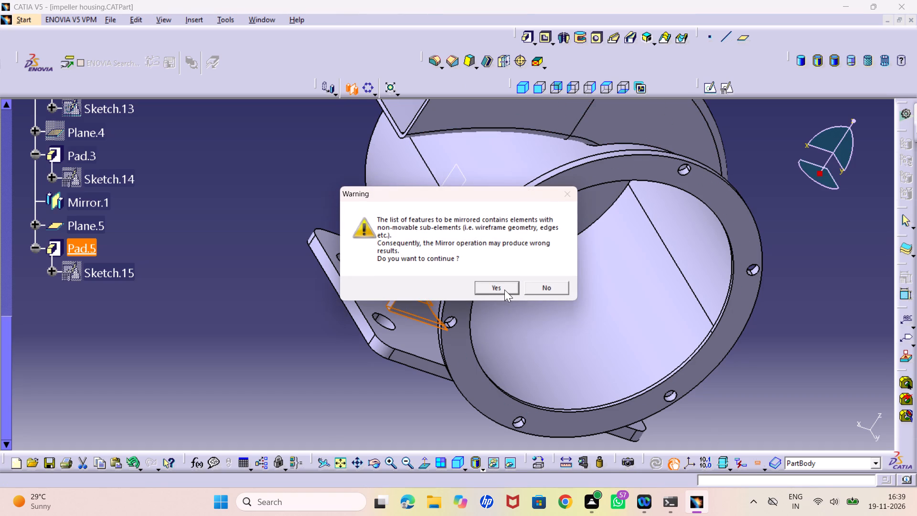
{"action": "left_click", "coordinate": [504, 290]}
{"action": "left_click", "coordinate": [551, 233]}
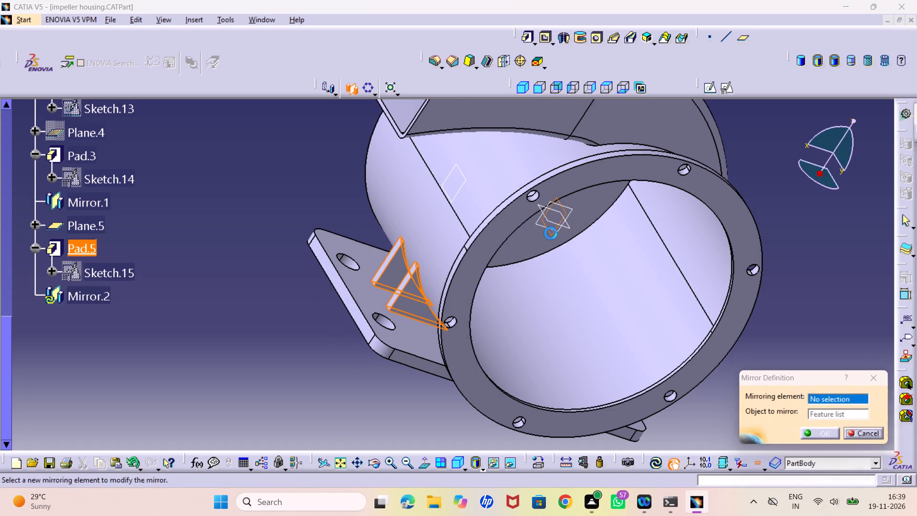
{"action": "left_click", "coordinate": [811, 430]}
{"action": "left_click", "coordinate": [789, 376]}
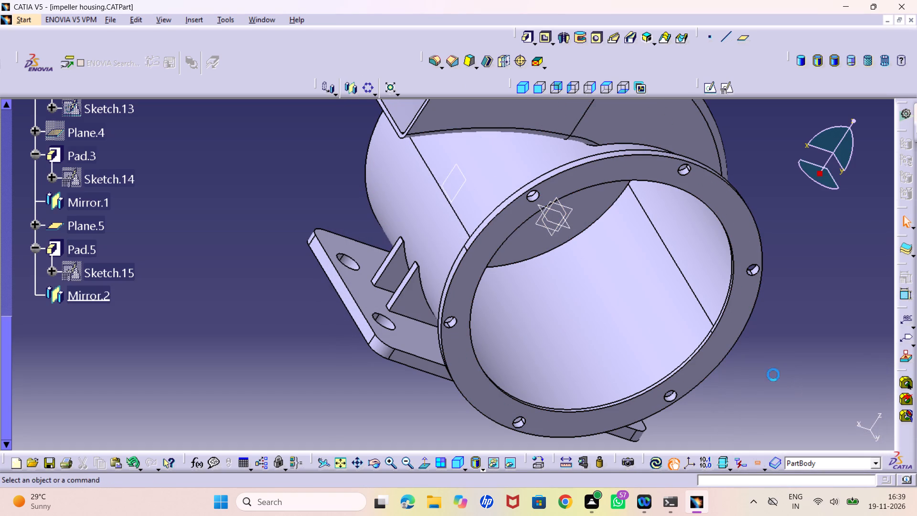
Examine the ribs and mounting plates on both sides of the housing from several oblique angles around the flange end.
{"action": "left_click", "coordinate": [597, 87]}
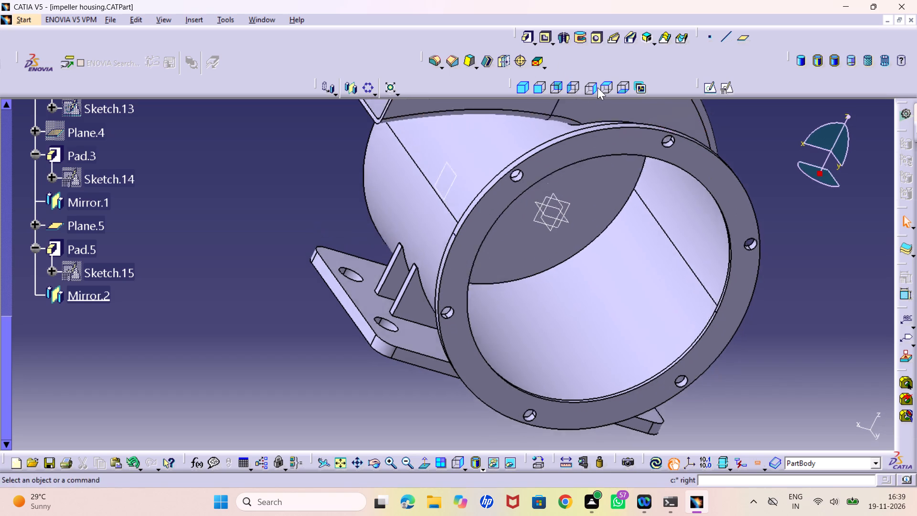
{"action": "middle_click_drag", "start_coordinate": [566, 331], "coordinate": [443, 254]}
{"action": "middle_click_drag", "start_coordinate": [420, 256], "coordinate": [439, 296]}
{"action": "right_click", "coordinate": [420, 256]}
{"action": "middle_click_drag", "start_coordinate": [422, 255], "coordinate": [499, 299]}
{"action": "right_click_drag", "start_coordinate": [422, 255], "coordinate": [499, 299]}
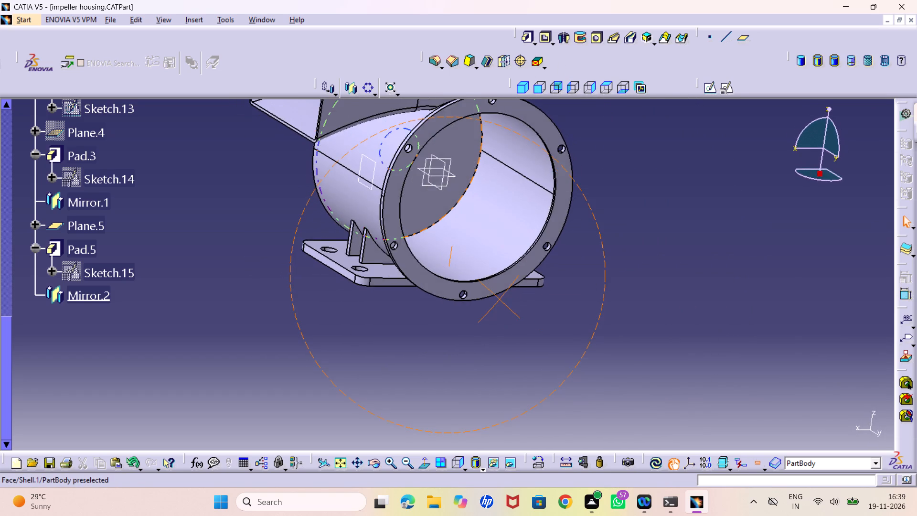
{"action": "middle_click_drag", "start_coordinate": [499, 299], "coordinate": [376, 316]}
{"action": "right_click_drag", "start_coordinate": [499, 299], "coordinate": [376, 316]}
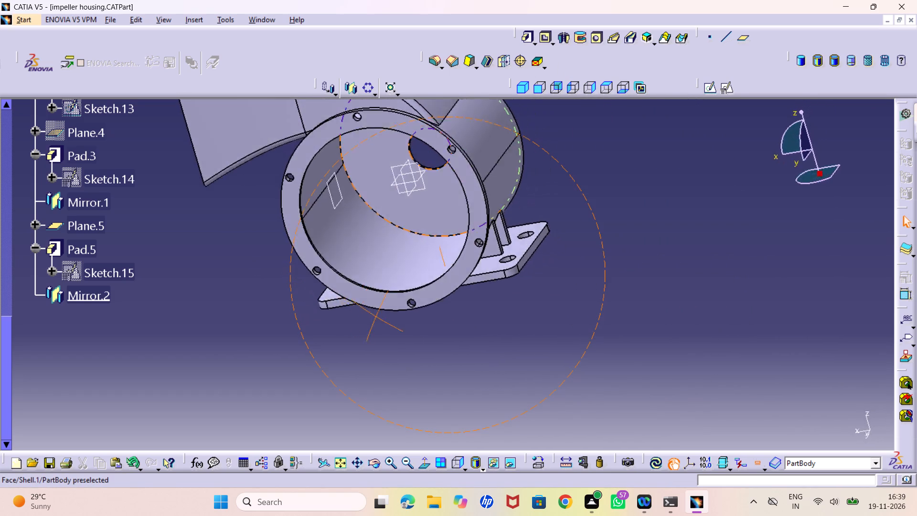
{"action": "middle_click_drag", "start_coordinate": [376, 316], "coordinate": [531, 287]}
{"action": "right_click_drag", "start_coordinate": [376, 316], "coordinate": [530, 285]}
{"action": "middle_click_drag", "start_coordinate": [522, 243], "coordinate": [497, 301]}
{"action": "right_click_drag", "start_coordinate": [522, 243], "coordinate": [496, 302]}
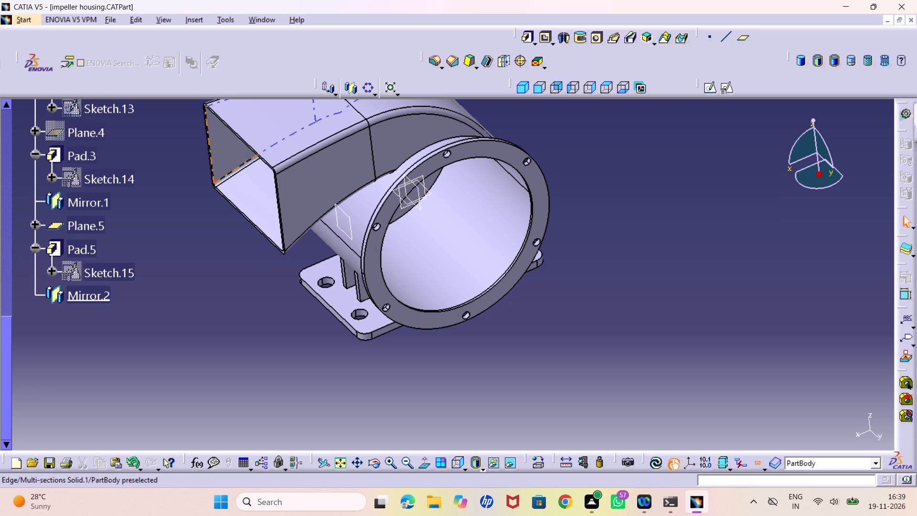
{"action": "middle_click_drag", "start_coordinate": [425, 235], "coordinate": [436, 267]}
{"action": "right_click", "coordinate": [425, 235]}
{"action": "middle_click_drag", "start_coordinate": [465, 250], "coordinate": [456, 299]}
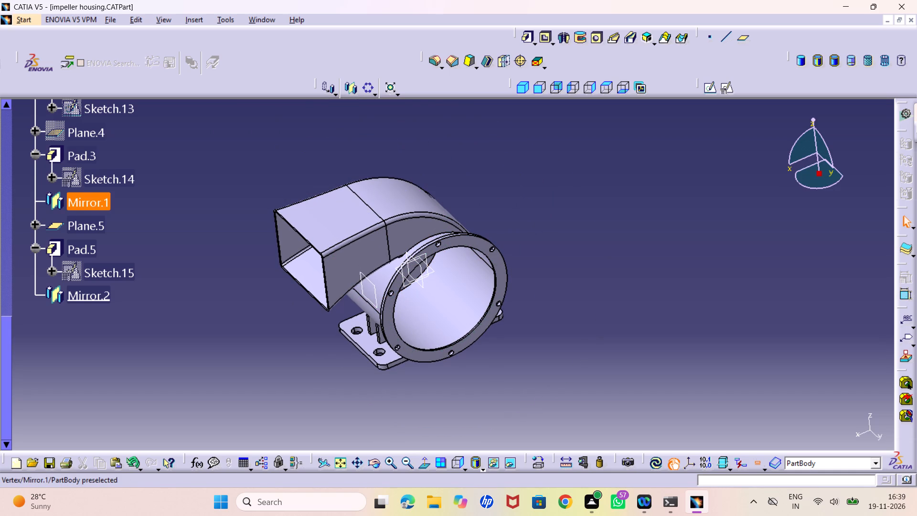
Examine up close the paired ribs on the mounting plate beneath the rectangular outlet.
{"action": "middle_click_drag", "start_coordinate": [261, 344], "coordinate": [268, 322]}
{"action": "right_click_drag", "start_coordinate": [260, 343], "coordinate": [268, 322]}
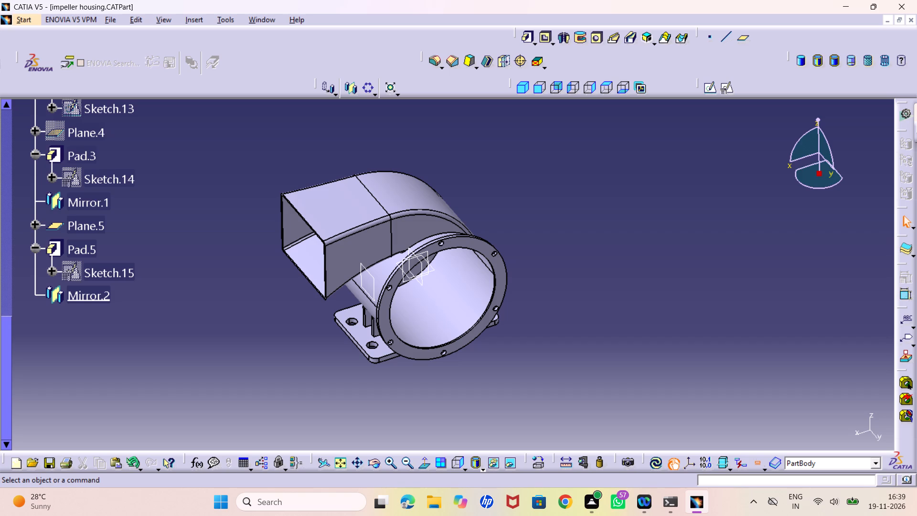
{"action": "middle_click_drag", "start_coordinate": [330, 368], "coordinate": [320, 293]}
{"action": "right_click", "coordinate": [330, 368]}
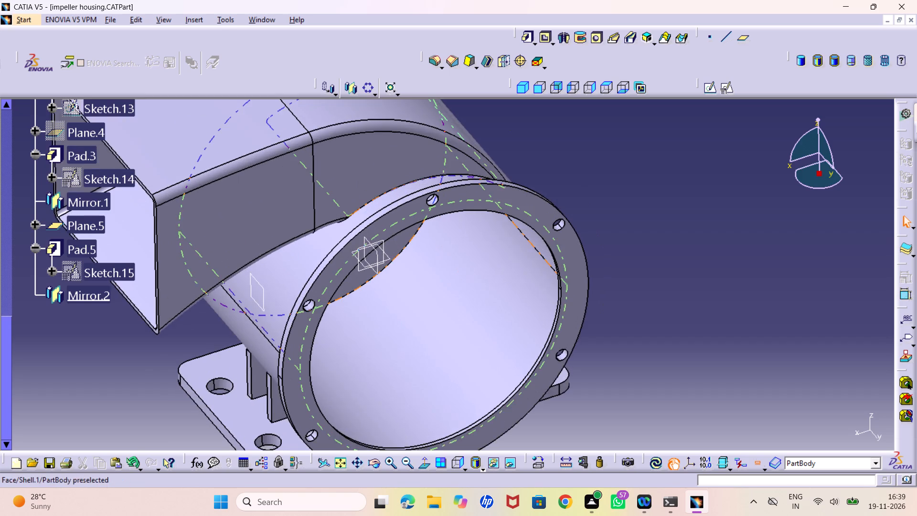
{"action": "middle_click_drag", "start_coordinate": [339, 349], "coordinate": [301, 297]}
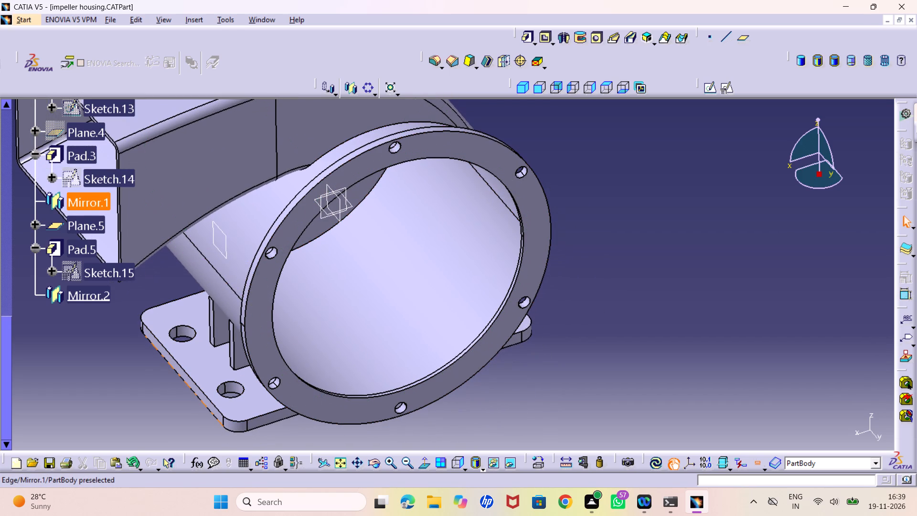
{"action": "middle_click_drag", "start_coordinate": [182, 368], "coordinate": [211, 360]}
{"action": "right_click_drag", "start_coordinate": [182, 368], "coordinate": [211, 360]}
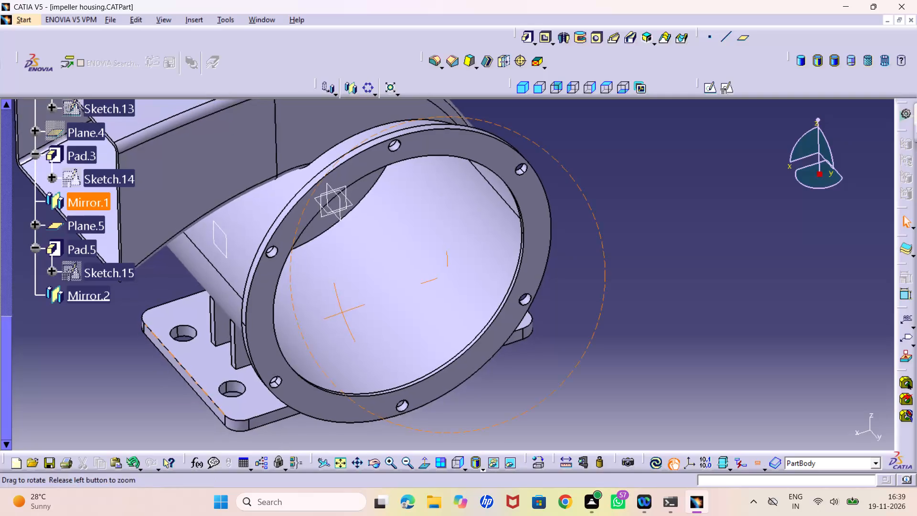
{"action": "middle_click_drag", "start_coordinate": [211, 360], "coordinate": [238, 375]}
{"action": "right_click_drag", "start_coordinate": [211, 360], "coordinate": [238, 375]}
{"action": "middle_click_drag", "start_coordinate": [208, 377], "coordinate": [251, 361]}
{"action": "right_click_drag", "start_coordinate": [208, 377], "coordinate": [251, 361]}
{"action": "middle_click_drag", "start_coordinate": [212, 358], "coordinate": [230, 341]}
{"action": "right_click_drag", "start_coordinate": [212, 358], "coordinate": [230, 341]}
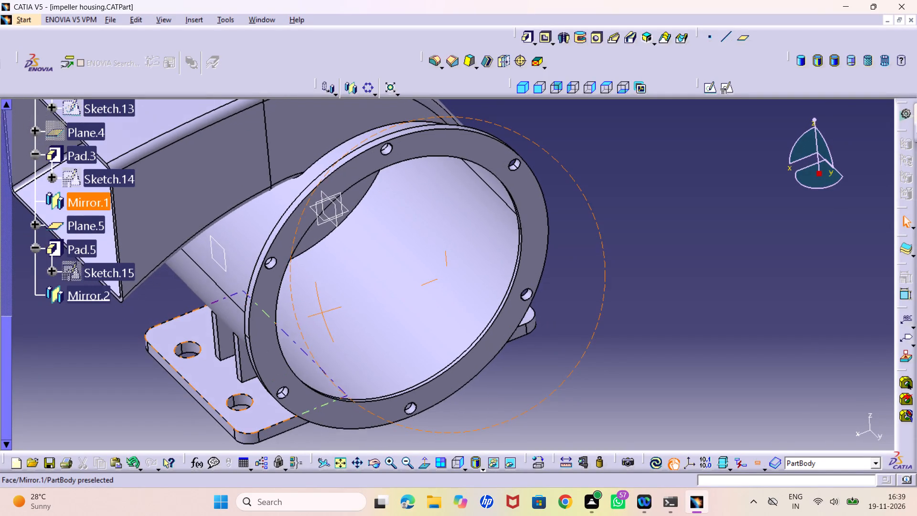
{"action": "middle_click_drag", "start_coordinate": [230, 341], "coordinate": [263, 330]}
{"action": "right_click_drag", "start_coordinate": [230, 341], "coordinate": [263, 330]}
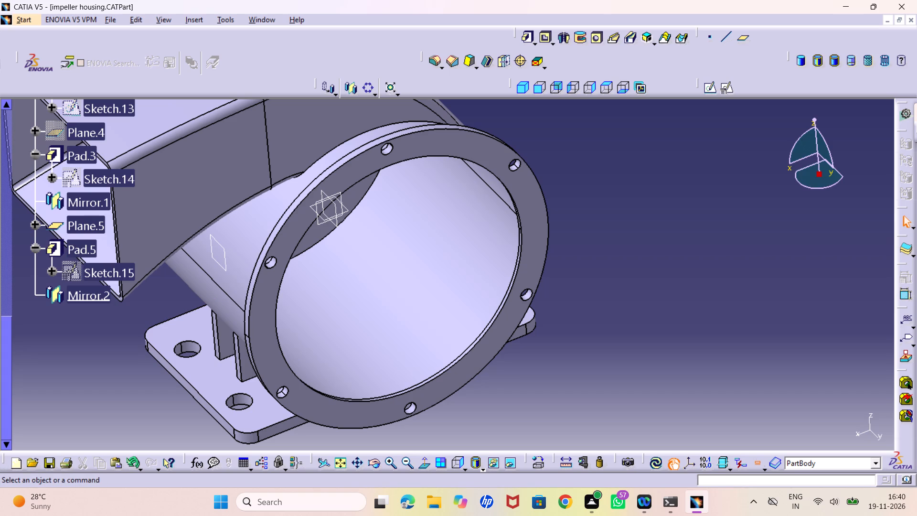
Check the definition of the offset reference plane used for the rib sketch.
{"action": "middle_click_drag", "start_coordinate": [235, 311], "coordinate": [261, 275]}
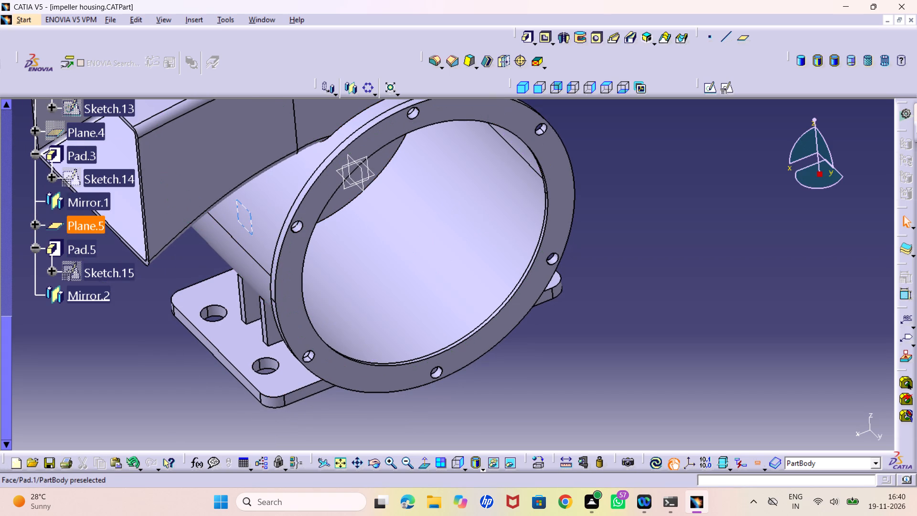
{"action": "double_click", "coordinate": [252, 224]}
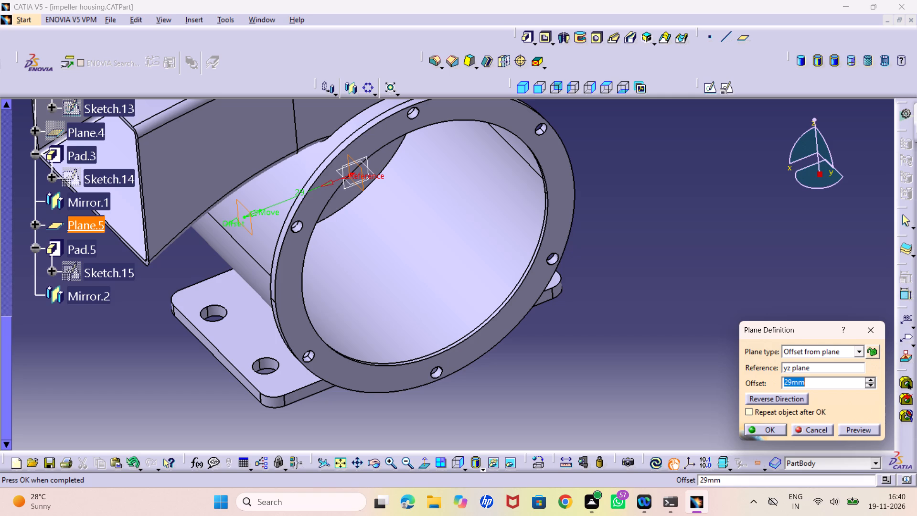
{"action": "left_click", "coordinate": [865, 333]}
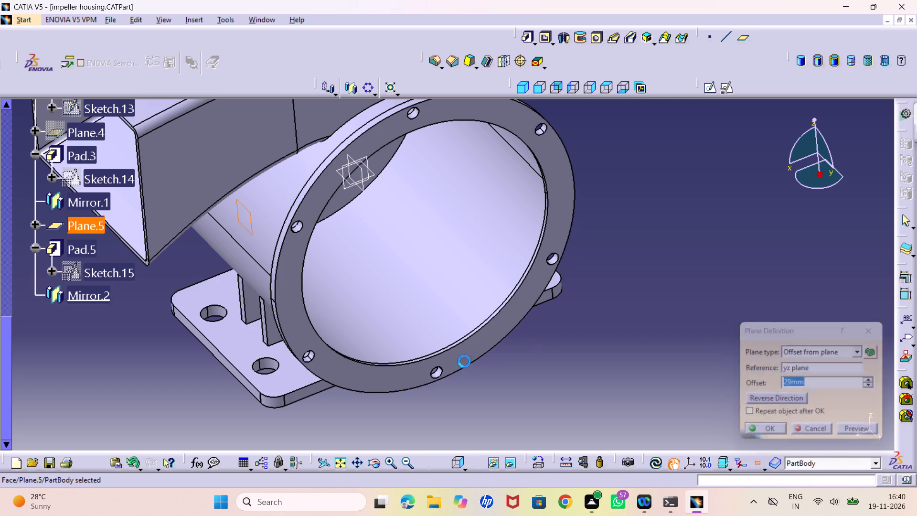
Examine the rib sketch's two rectangles and their dimensions against the housing wall and mounting plate.
{"action": "double_click", "coordinate": [92, 271]}
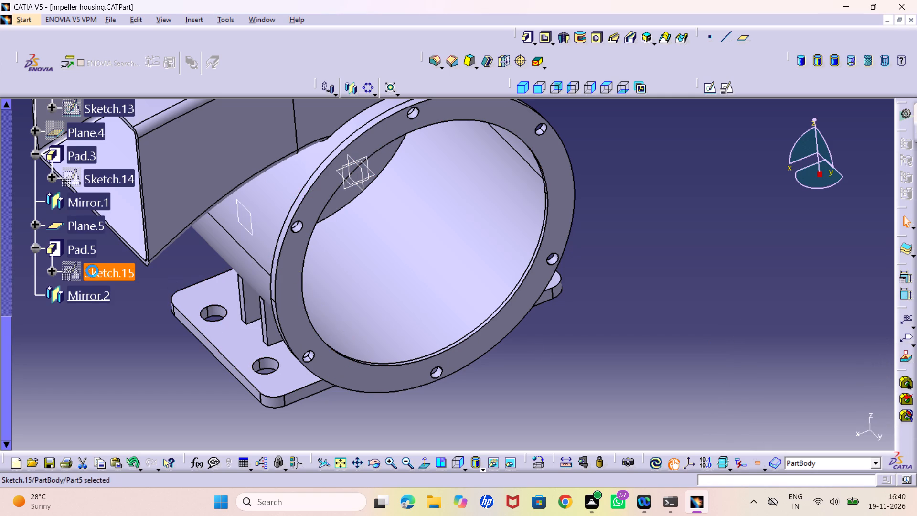
{"action": "middle_click_drag", "start_coordinate": [205, 312], "coordinate": [300, 241]}
{"action": "middle_click_drag", "start_coordinate": [200, 278], "coordinate": [390, 212]}
{"action": "middle_click_drag", "start_coordinate": [228, 279], "coordinate": [257, 272]}
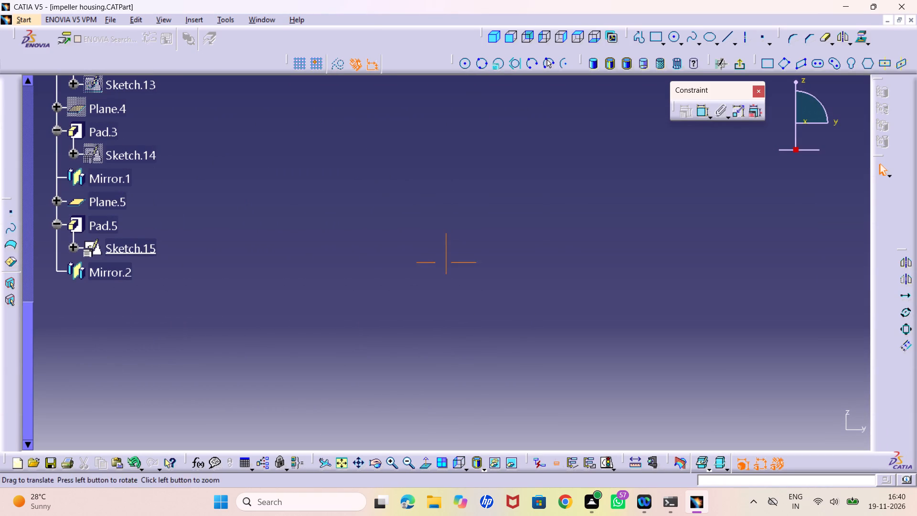
{"action": "middle_click_drag", "start_coordinate": [257, 272], "coordinate": [476, 217]}
{"action": "middle_click_drag", "start_coordinate": [303, 261], "coordinate": [521, 202]}
{"action": "middle_click_drag", "start_coordinate": [393, 242], "coordinate": [418, 370]}
{"action": "right_click", "coordinate": [393, 242]}
{"action": "middle_click_drag", "start_coordinate": [341, 344], "coordinate": [561, 226]}
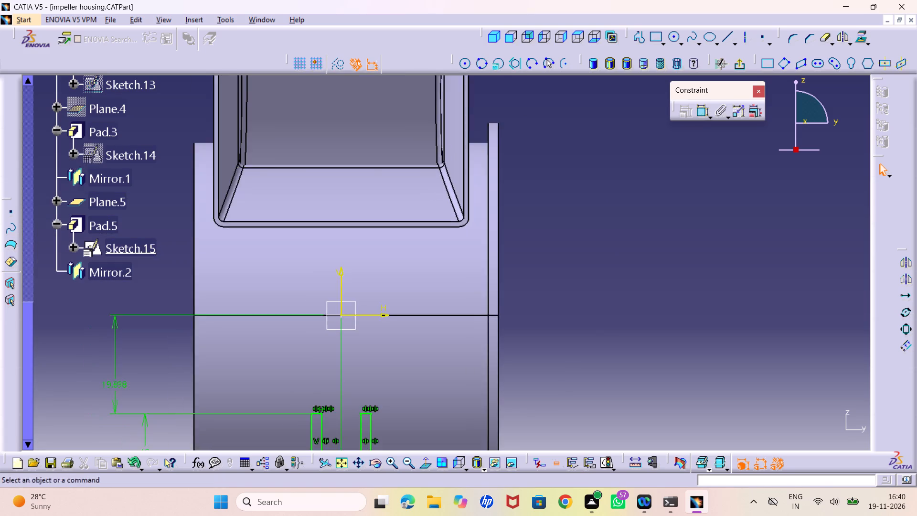
{"action": "middle_click_drag", "start_coordinate": [461, 301], "coordinate": [494, 179]}
{"action": "middle_click_drag", "start_coordinate": [402, 322], "coordinate": [401, 315]}
{"action": "right_click", "coordinate": [402, 322]}
{"action": "middle_click_drag", "start_coordinate": [397, 317], "coordinate": [403, 262]}
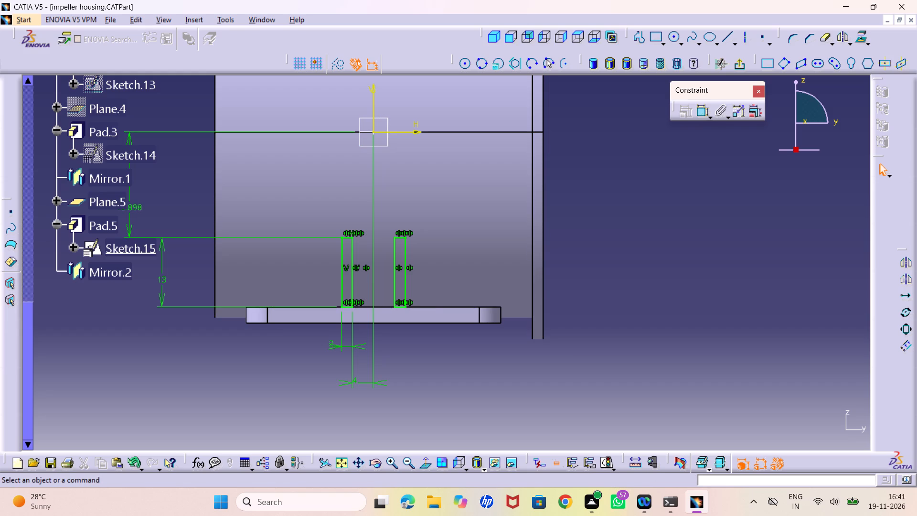
{"action": "middle_click_drag", "start_coordinate": [445, 222], "coordinate": [445, 259]}
{"action": "right_click", "coordinate": [445, 222]}
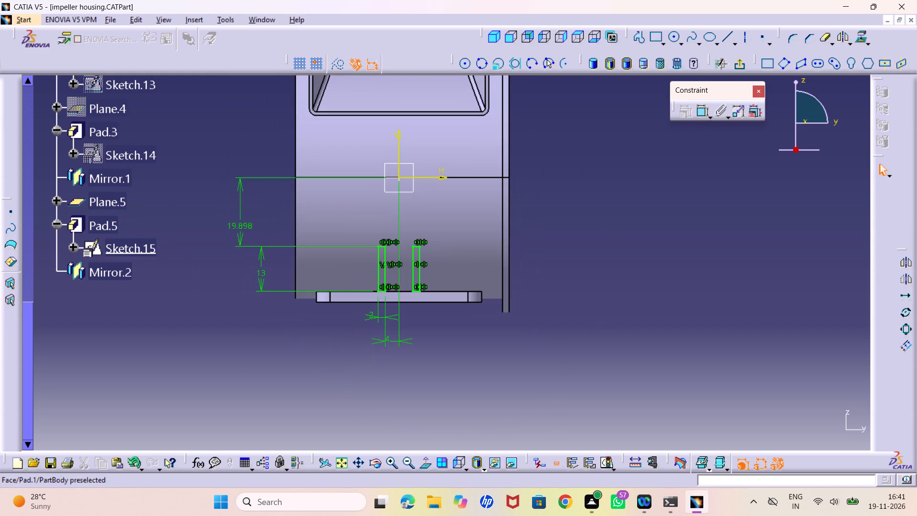
{"action": "left_click", "coordinate": [742, 64]}
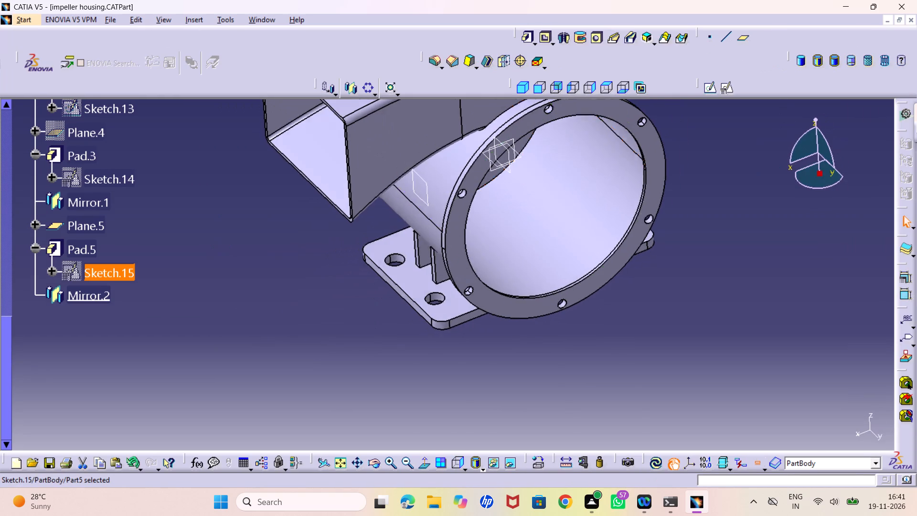
Save the impeller housing part.
{"action": "middle_click_drag", "start_coordinate": [534, 231], "coordinate": [542, 273]}
{"action": "right_click", "coordinate": [534, 231]}
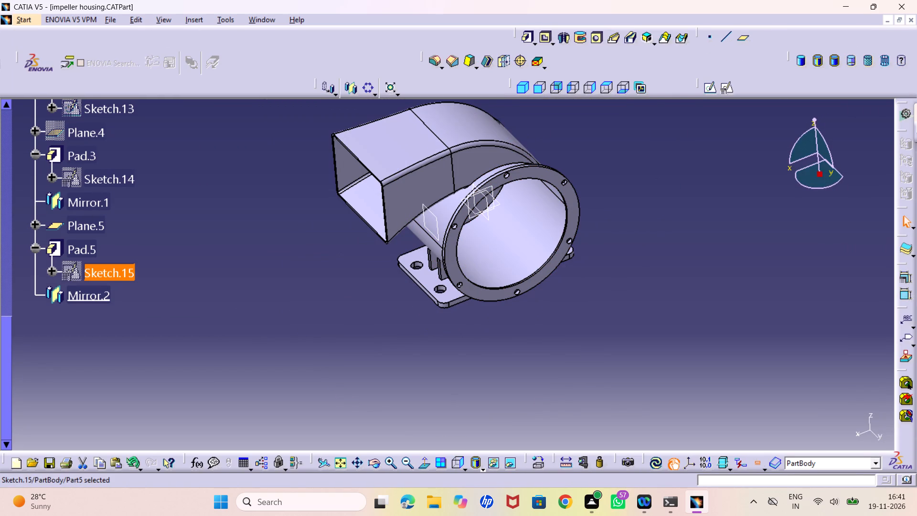
{"action": "key", "text": "ctrl+s"}
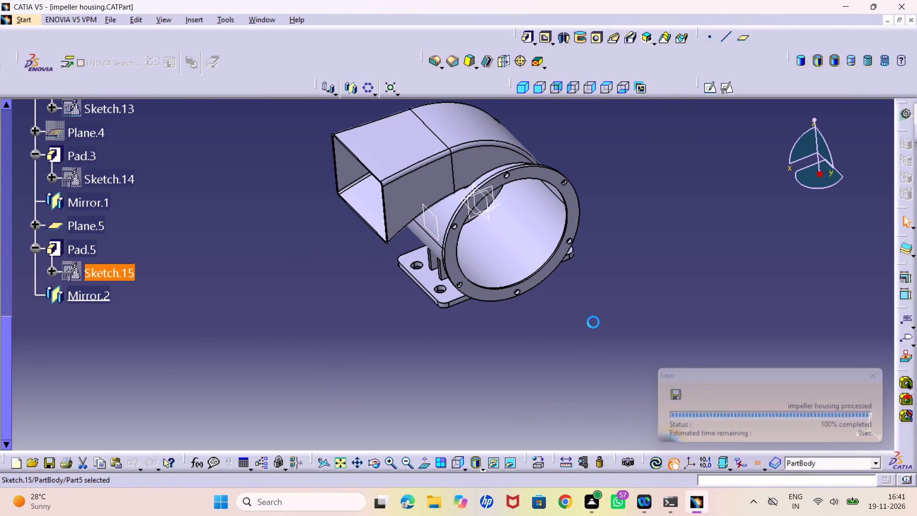
{"action": "key", "text": "ctrl+s"}
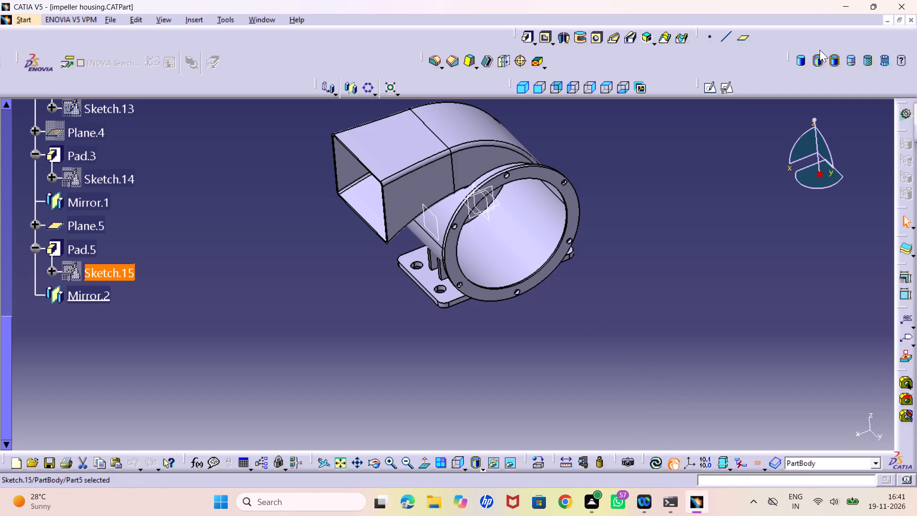
Show the housing in plain shading without edges and examine it from the outlet and flange sides.
{"action": "left_click", "coordinate": [805, 62]}
{"action": "middle_click_drag", "start_coordinate": [480, 328], "coordinate": [480, 329]}
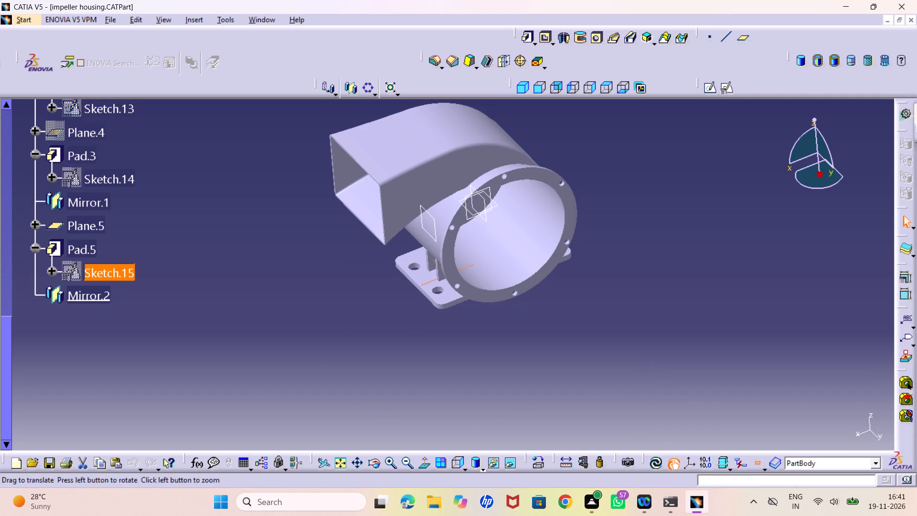
{"action": "middle_click_drag", "start_coordinate": [480, 329], "coordinate": [504, 290]}
{"action": "right_click_drag", "start_coordinate": [480, 329], "coordinate": [504, 290]}
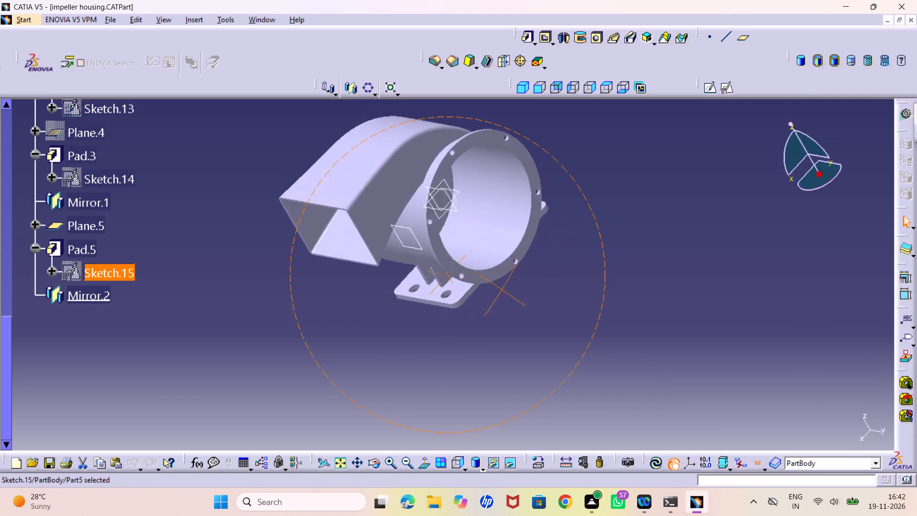
{"action": "middle_click_drag", "start_coordinate": [504, 290], "coordinate": [418, 280]}
{"action": "right_click_drag", "start_coordinate": [504, 290], "coordinate": [418, 280]}
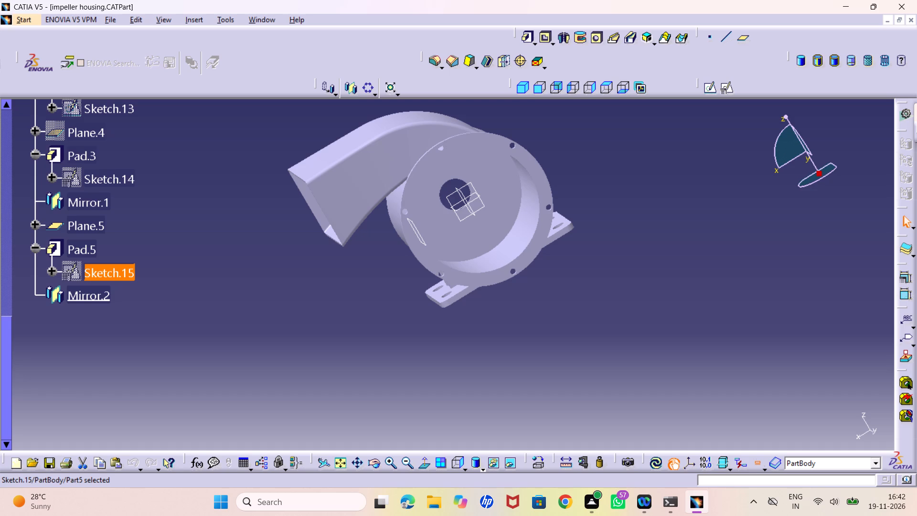
Hide the offset reference plane used for the rib sketch.
{"action": "right_click", "coordinate": [422, 238]}
{"action": "left_click", "coordinate": [464, 276]}
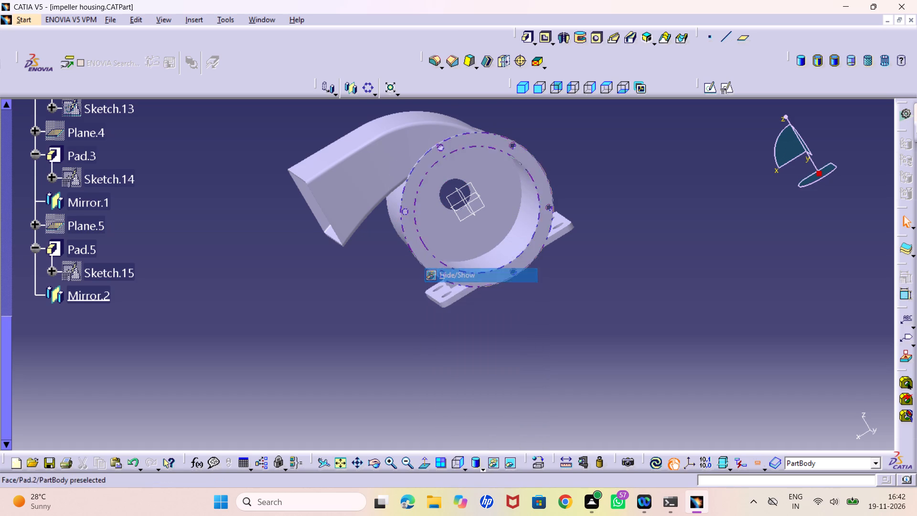
Examine the shaded housing from below and at an oblique angle, and switch the display back to shading with edges.
{"action": "middle_click_drag", "start_coordinate": [420, 276], "coordinate": [457, 207]}
{"action": "right_click_drag", "start_coordinate": [421, 276], "coordinate": [457, 207]}
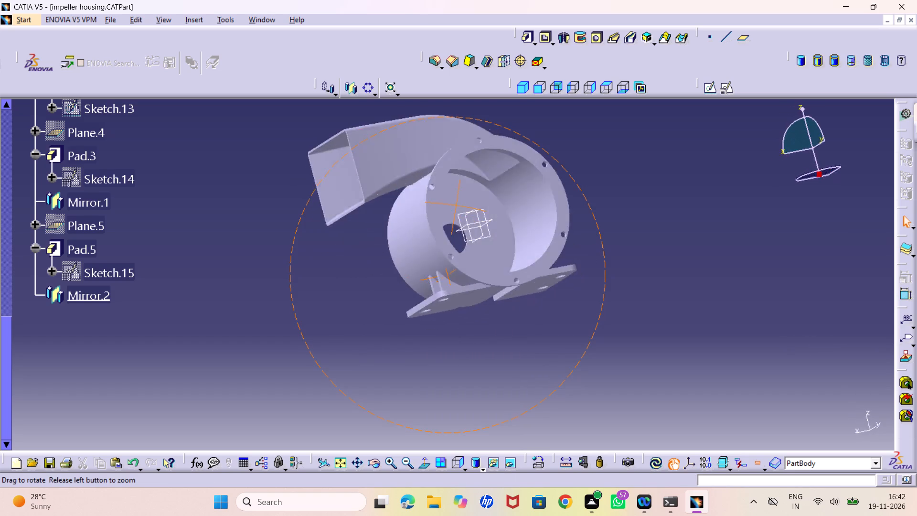
{"action": "middle_click_drag", "start_coordinate": [457, 207], "coordinate": [476, 277]}
{"action": "right_click_drag", "start_coordinate": [457, 207], "coordinate": [476, 278]}
{"action": "middle_click_drag", "start_coordinate": [431, 257], "coordinate": [429, 249]}
{"action": "right_click", "coordinate": [429, 249]}
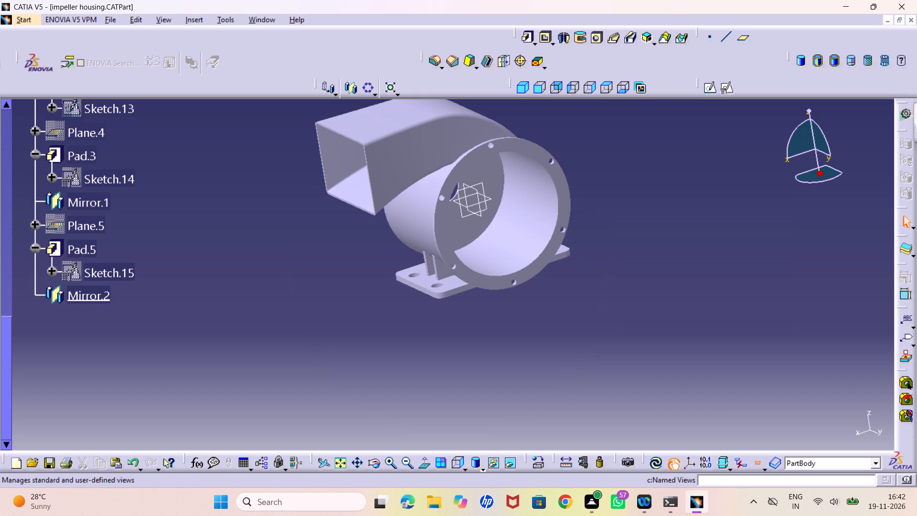
{"action": "left_click", "coordinate": [819, 59]}
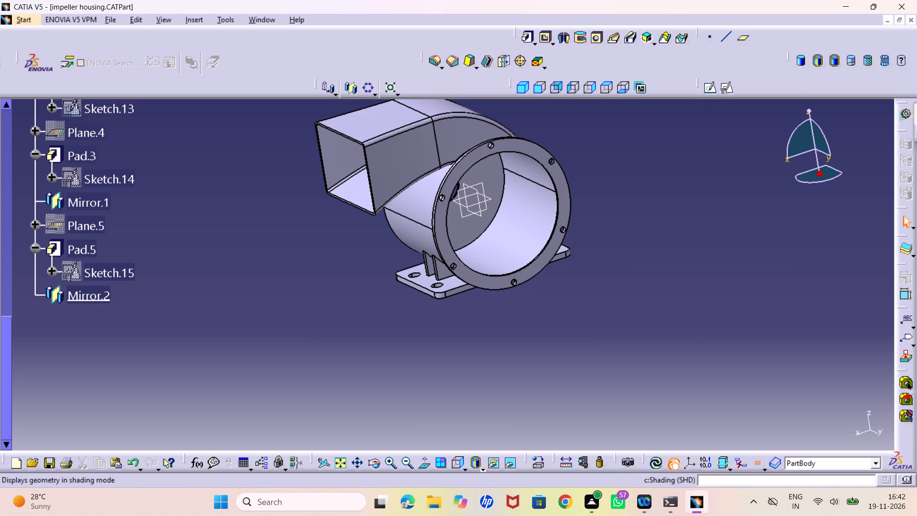
{"action": "middle_click_drag", "start_coordinate": [336, 247], "coordinate": [348, 269]}
{"action": "right_click", "coordinate": [336, 247]}
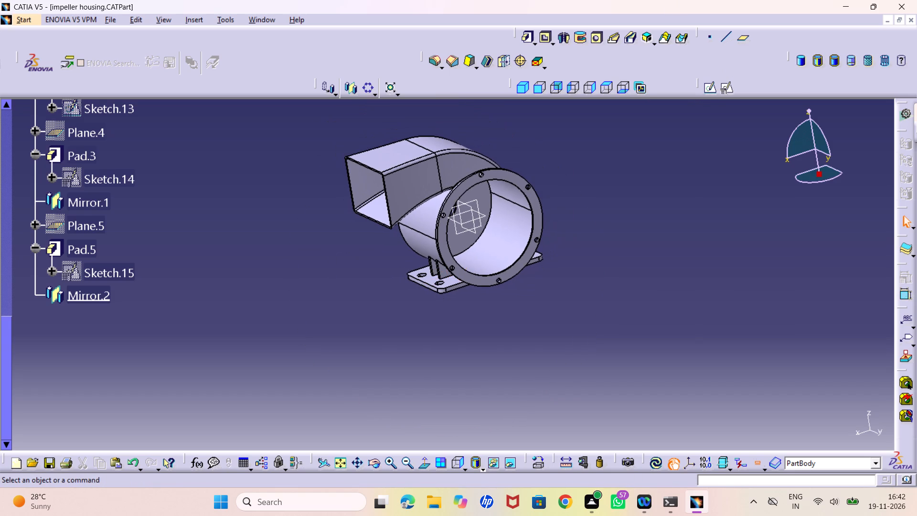
Create a new part in Part Design with the default name and hybrid design enabled.
{"action": "left_click", "coordinate": [31, 22]}
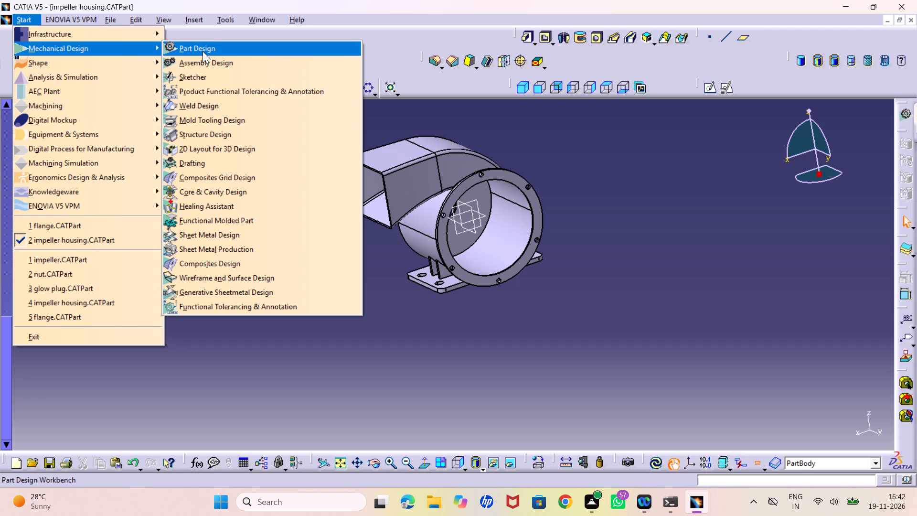
{"action": "left_click", "coordinate": [203, 51]}
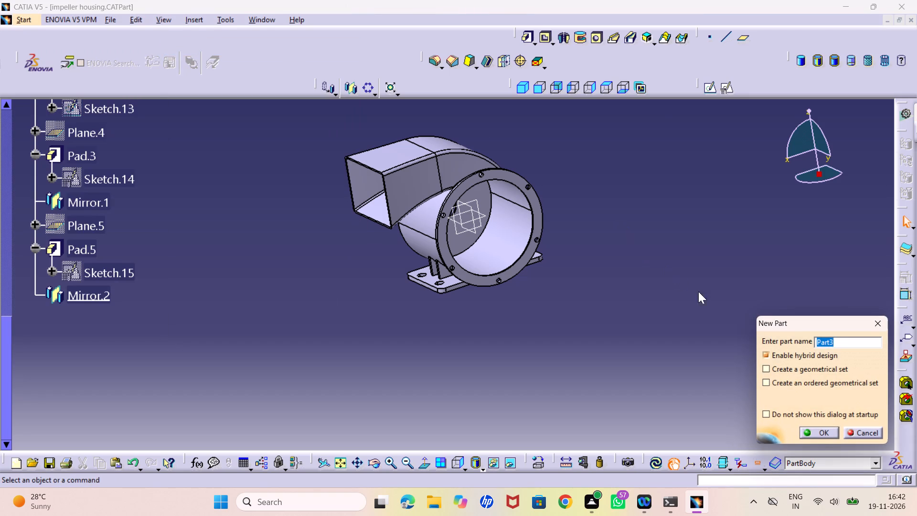
{"action": "left_click", "coordinate": [821, 434]}
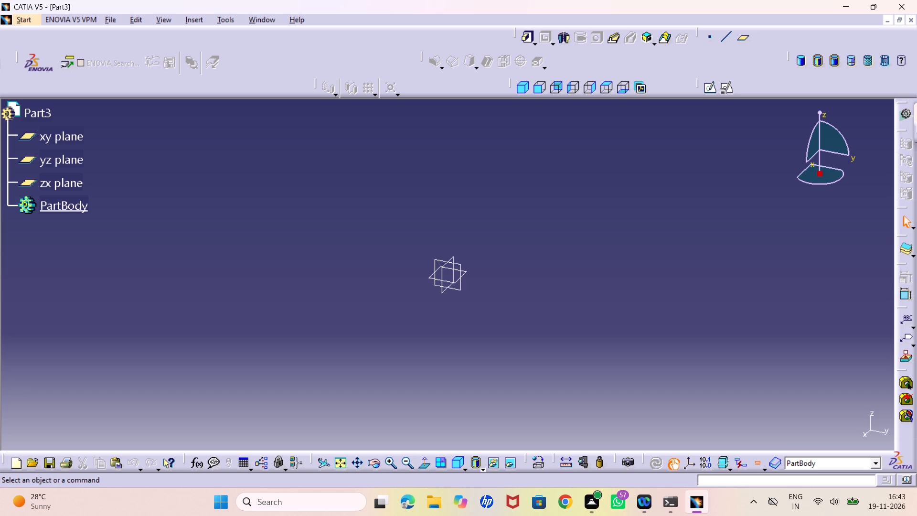
Open a positioned sketch on the xy plane with the axes swapped and the V direction reversed.
{"action": "left_click", "coordinate": [468, 274]}
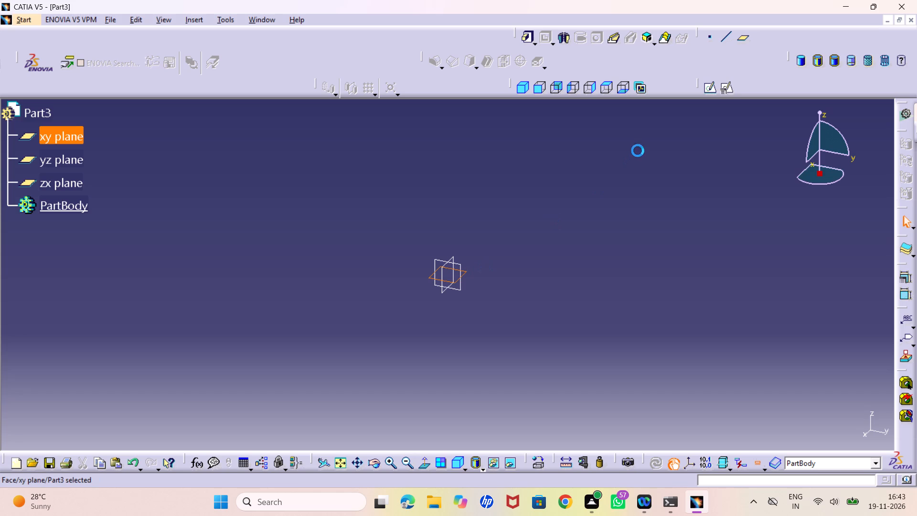
{"action": "left_click", "coordinate": [726, 86]}
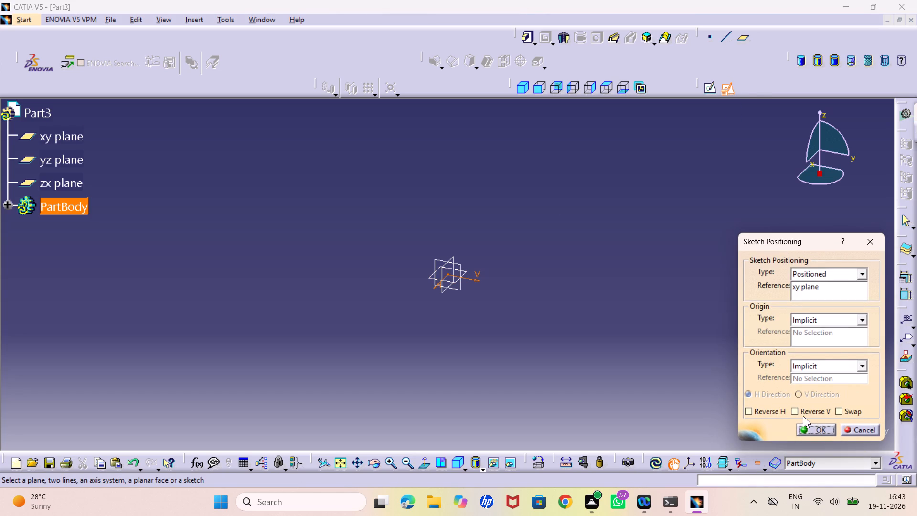
{"action": "left_click", "coordinate": [842, 411]}
{"action": "left_click", "coordinate": [802, 411]}
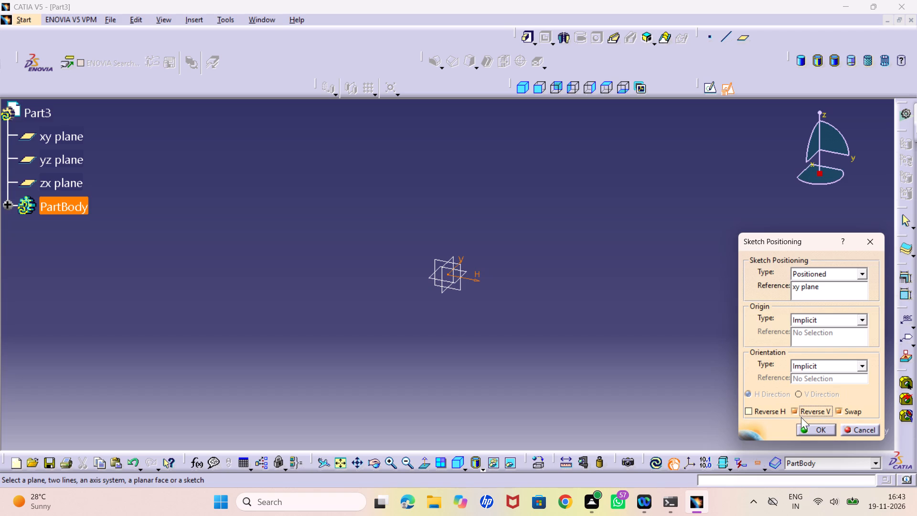
{"action": "left_click", "coordinate": [807, 426]}
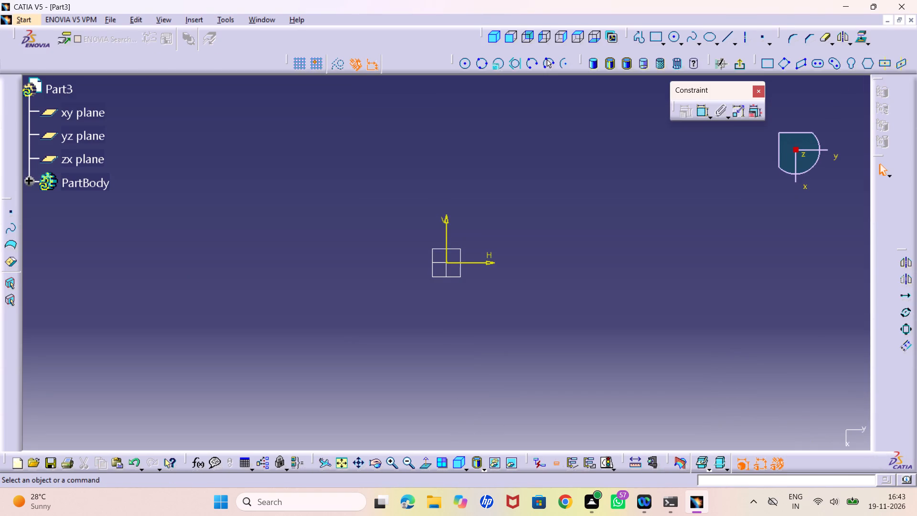
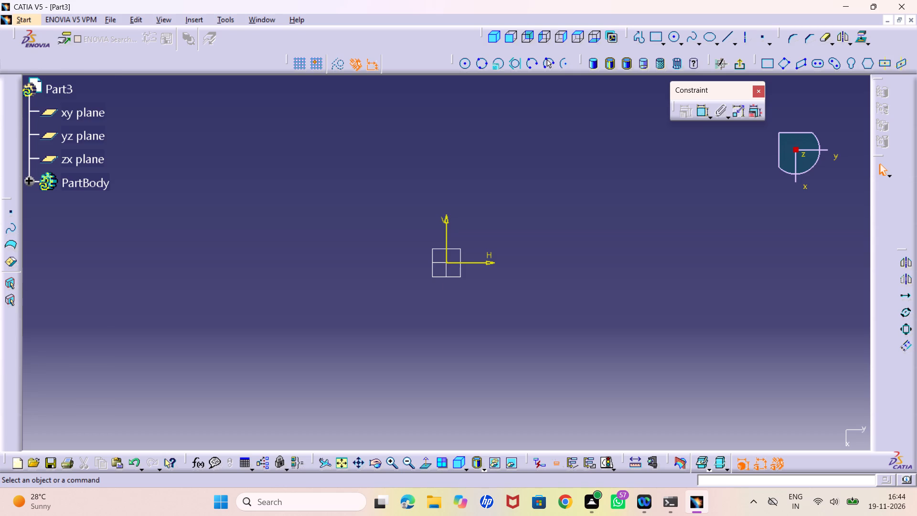
Sketch an open profile: short vertical line, horizontal line, arc to about H 63 mm, horizontal line to about H 151 mm, and tall vertical line.
{"action": "scroll", "coordinate": [465, 215], "scroll_direction": "down", "scroll_amount": 1}
{"action": "middle_click_drag", "start_coordinate": [465, 215], "coordinate": [493, 214]}
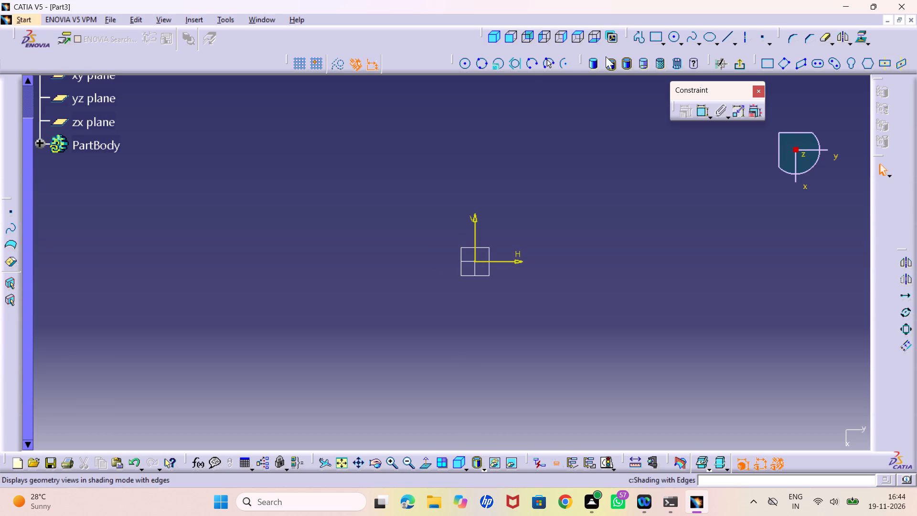
{"action": "left_click", "coordinate": [644, 39]}
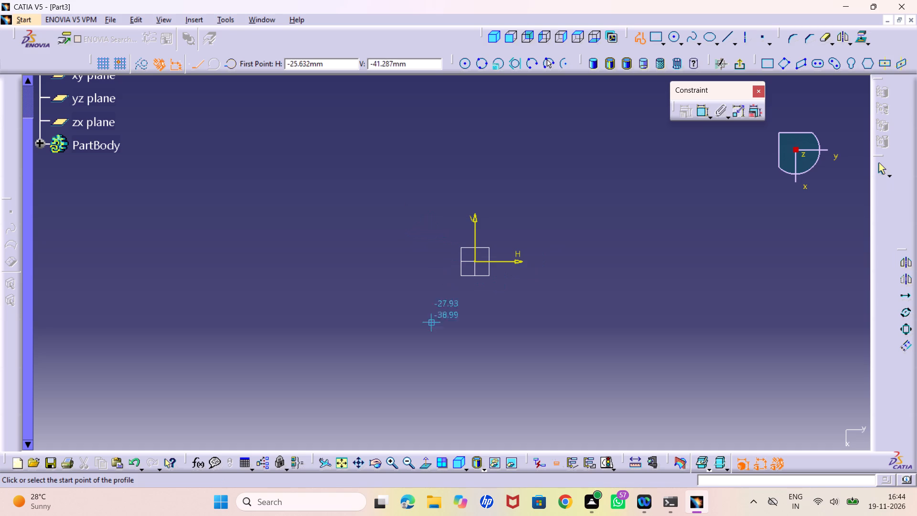
{"action": "left_click", "coordinate": [383, 221]}
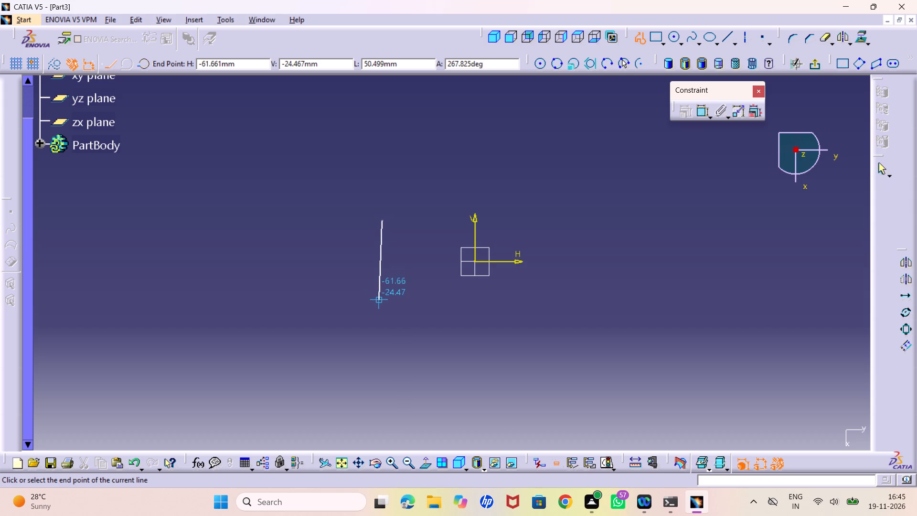
{"action": "left_click", "coordinate": [382, 316]}
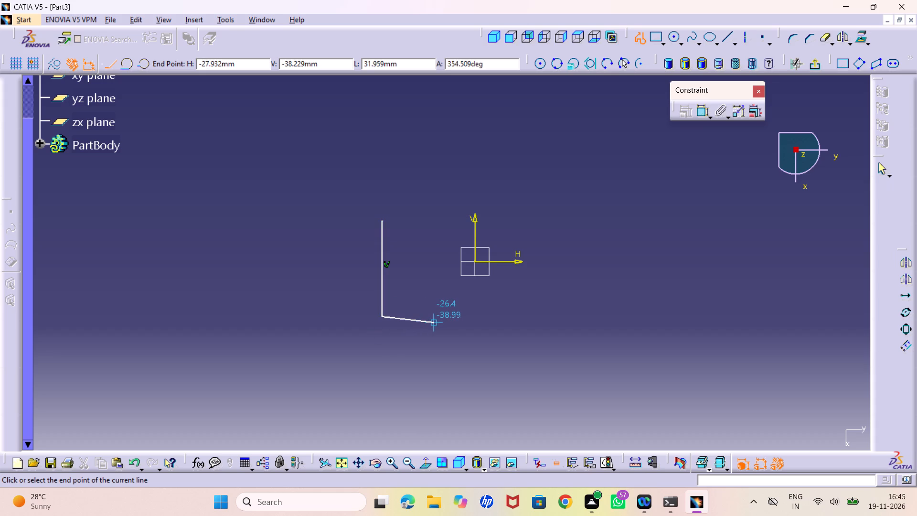
{"action": "left_click", "coordinate": [495, 319]}
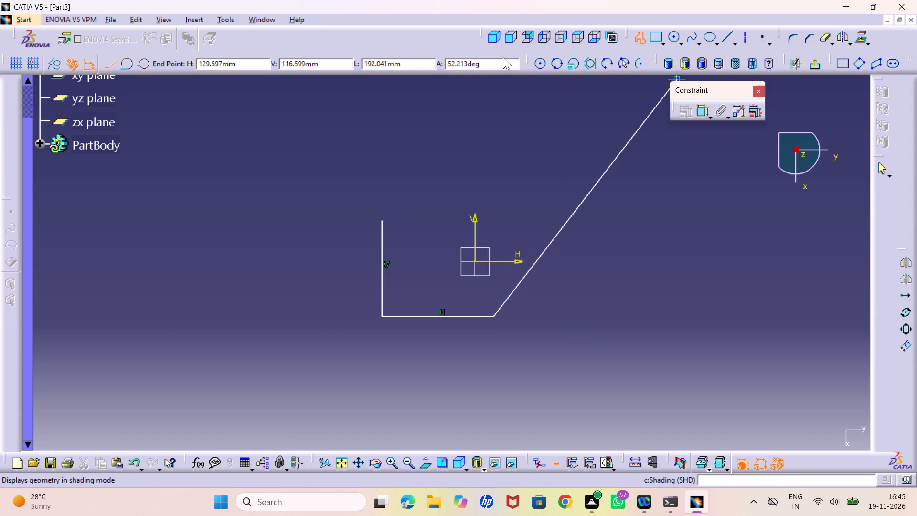
{"action": "left_click", "coordinate": [147, 65]}
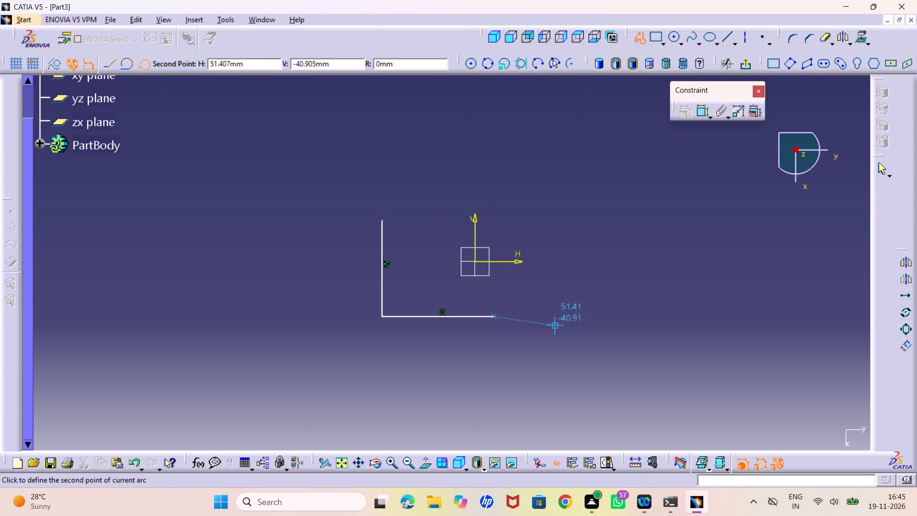
{"action": "left_click", "coordinate": [554, 325]}
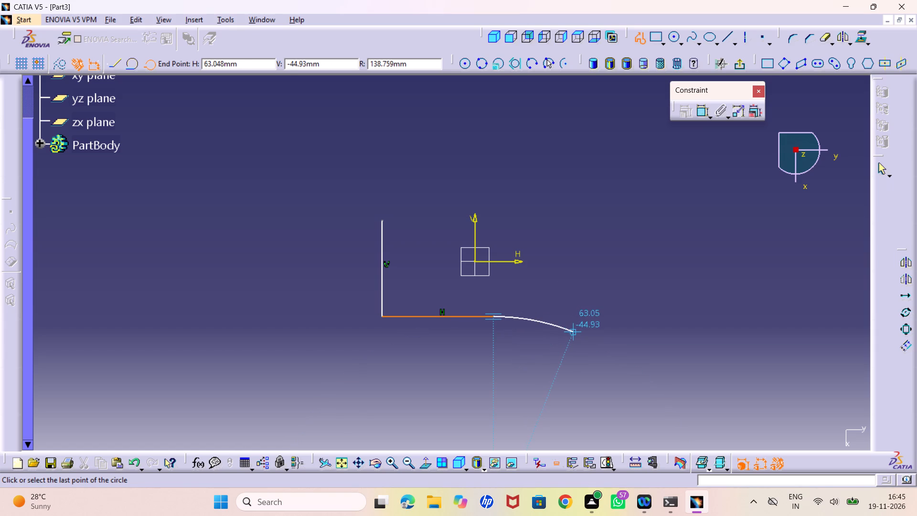
{"action": "left_click", "coordinate": [572, 335]}
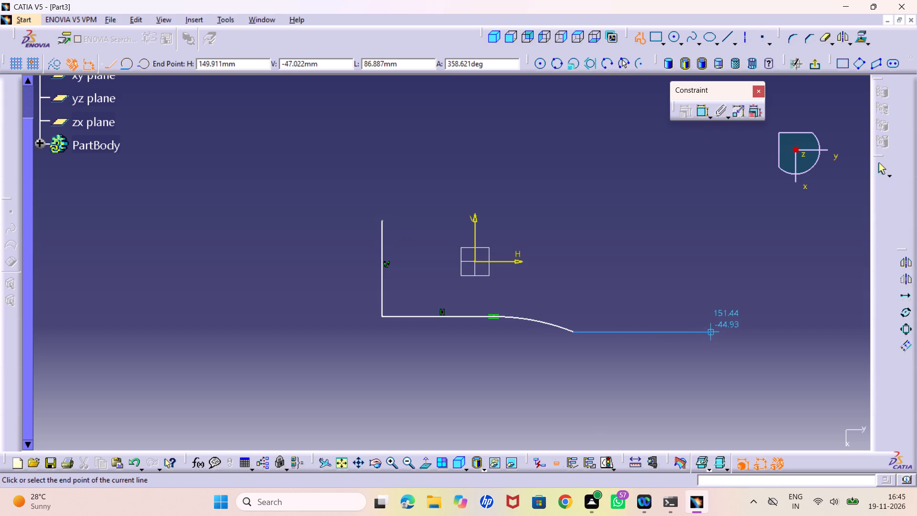
{"action": "left_click", "coordinate": [712, 333]}
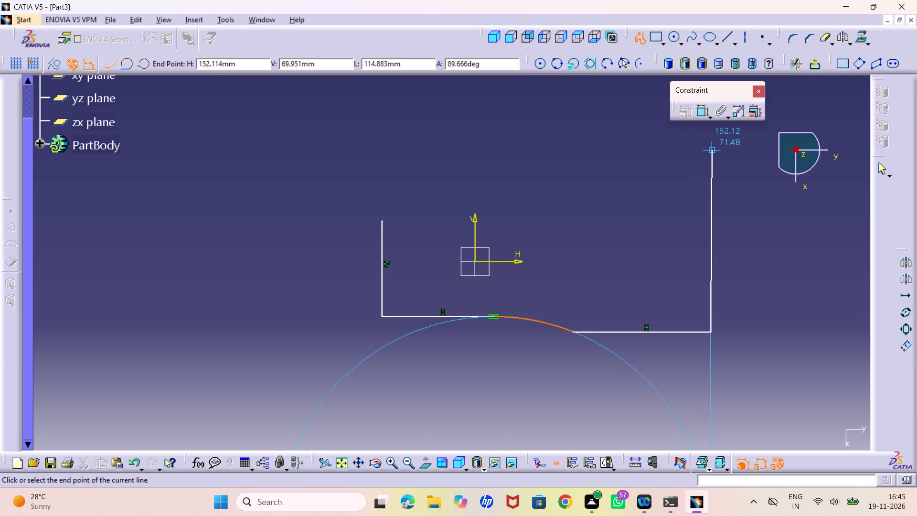
{"action": "left_click", "coordinate": [711, 138]}
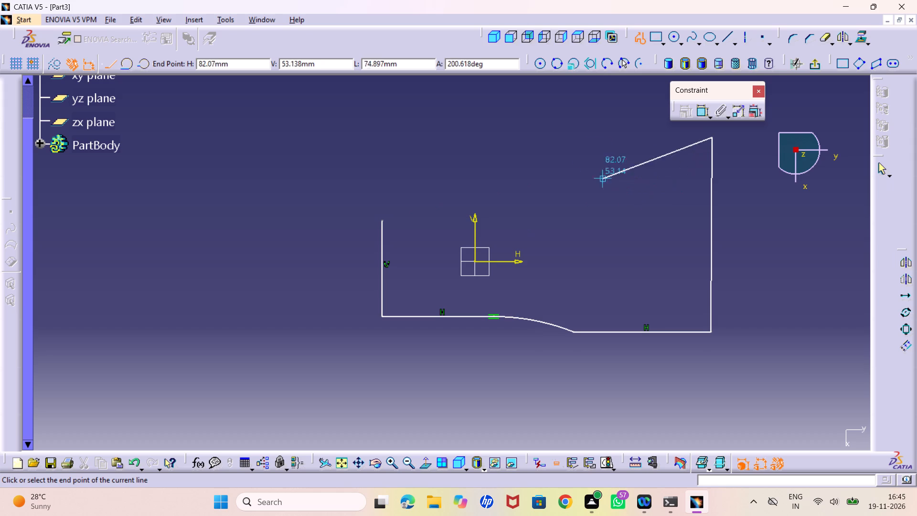
{"action": "left_click", "coordinate": [879, 172]}
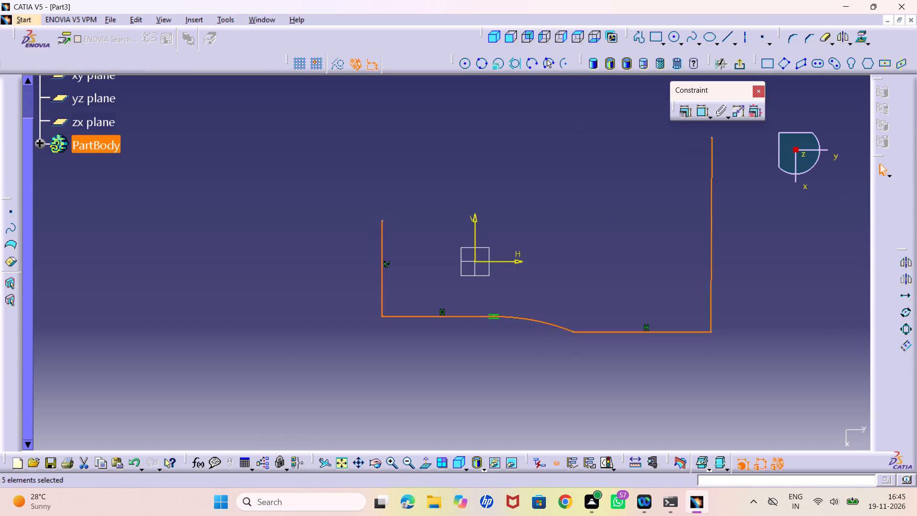
{"action": "left_click", "coordinate": [723, 224]}
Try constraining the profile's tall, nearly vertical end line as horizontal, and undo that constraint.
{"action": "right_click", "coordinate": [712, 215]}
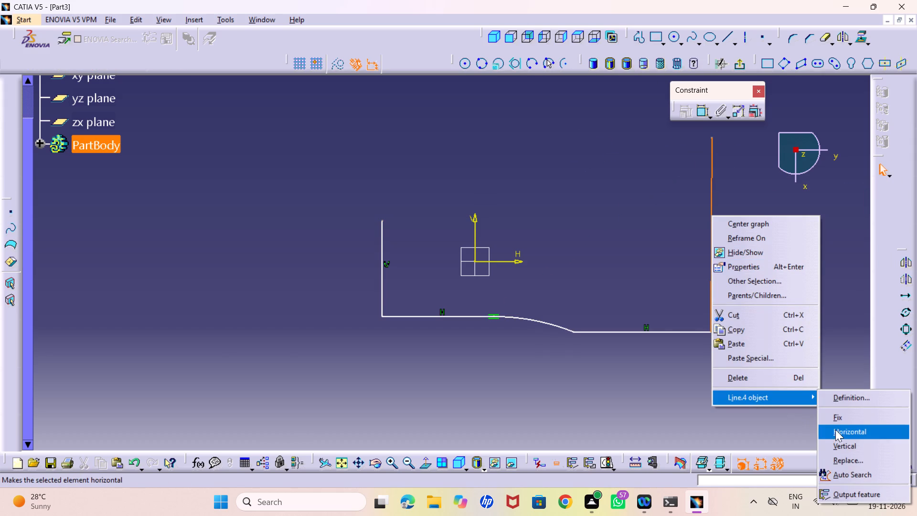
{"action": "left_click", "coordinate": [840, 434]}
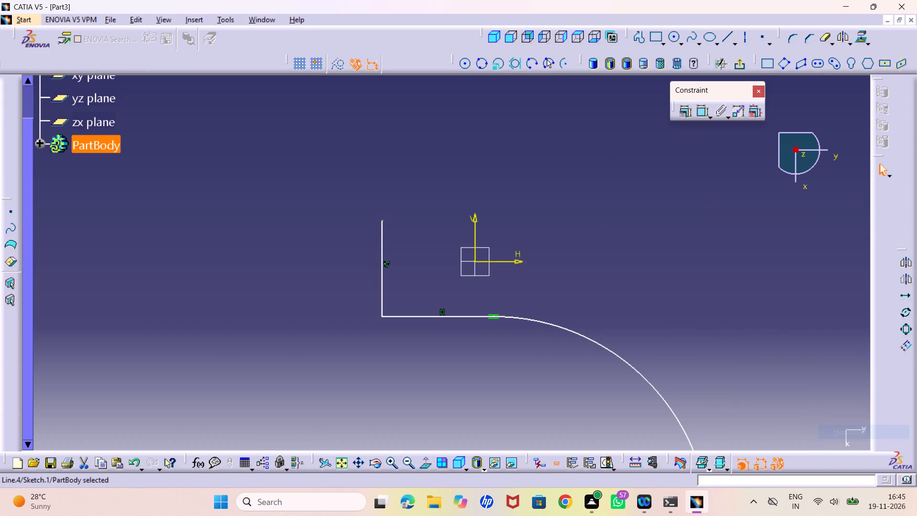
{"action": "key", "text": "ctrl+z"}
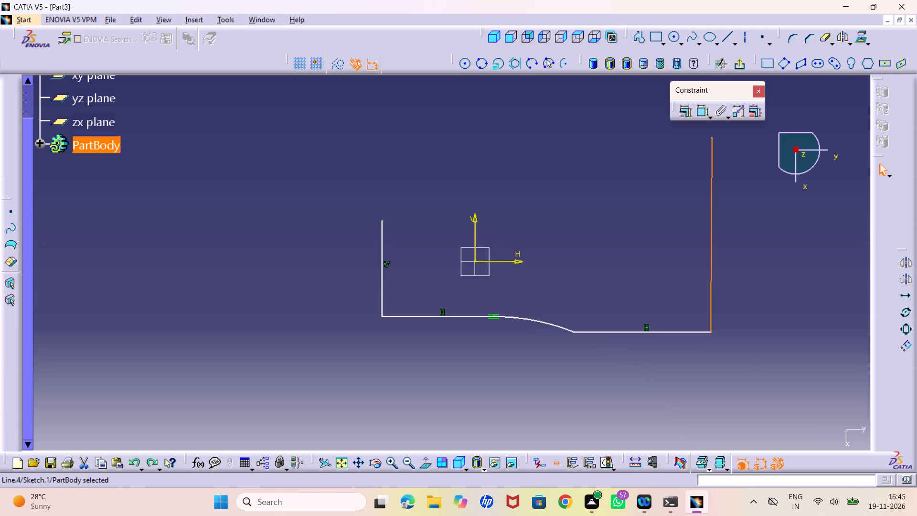
Constrain the profile's tall end line as vertical.
{"action": "right_click", "coordinate": [712, 263]}
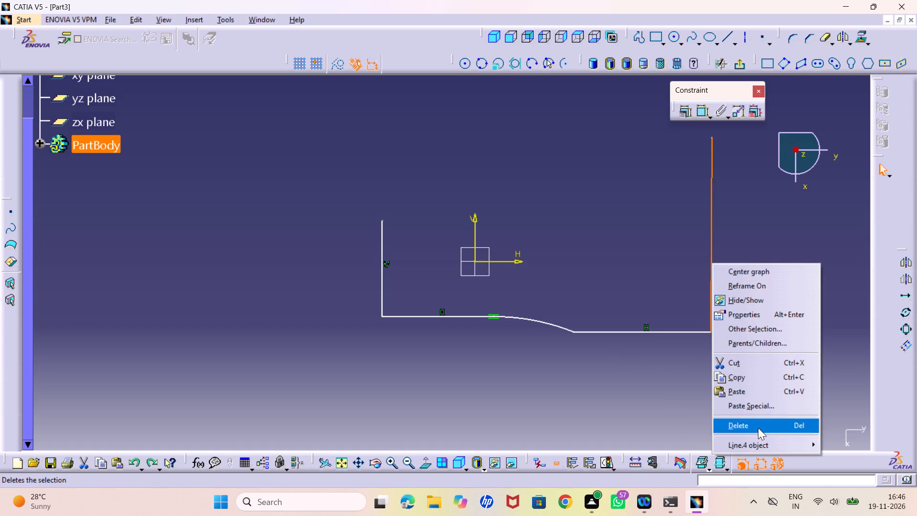
{"action": "left_click", "coordinate": [850, 398]}
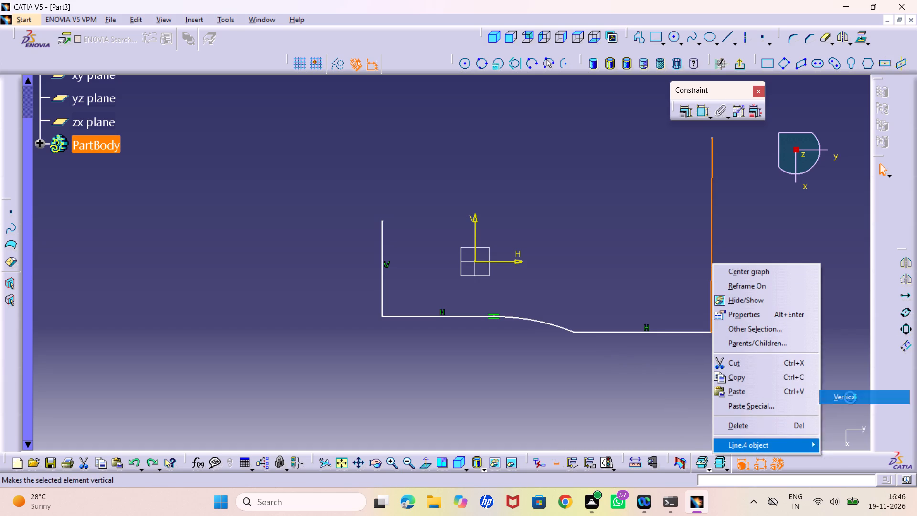
{"action": "left_click", "coordinate": [788, 363]}
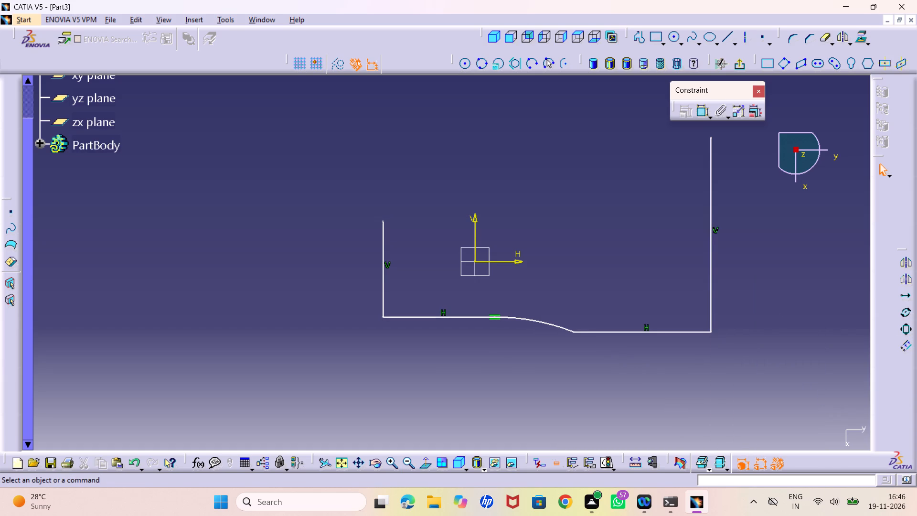
Move the profile's short vertical line so the adjoining horizontal segment sits slightly above the other one, with a shallow arc between them.
{"action": "middle_click_drag", "start_coordinate": [413, 257], "coordinate": [419, 312]}
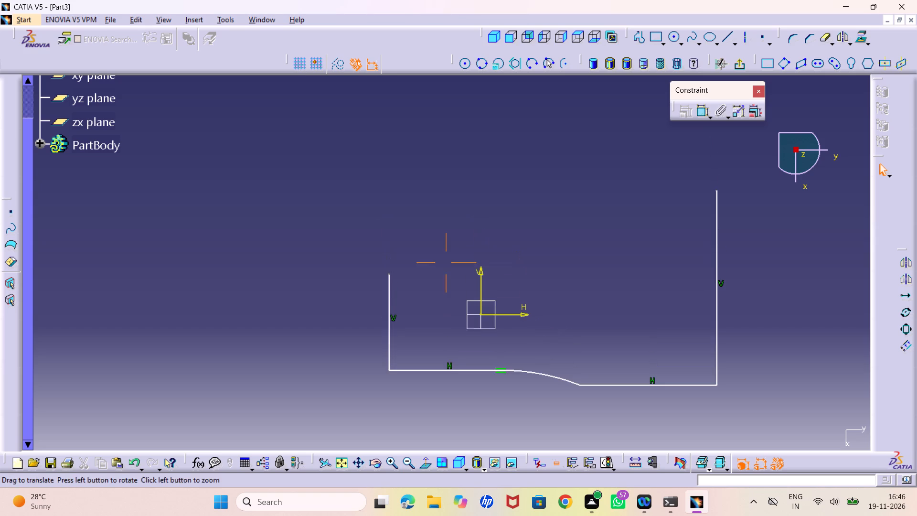
{"action": "middle_click_drag", "start_coordinate": [419, 312], "coordinate": [419, 314]}
{"action": "left_click_drag", "start_coordinate": [391, 299], "coordinate": [387, 268]}
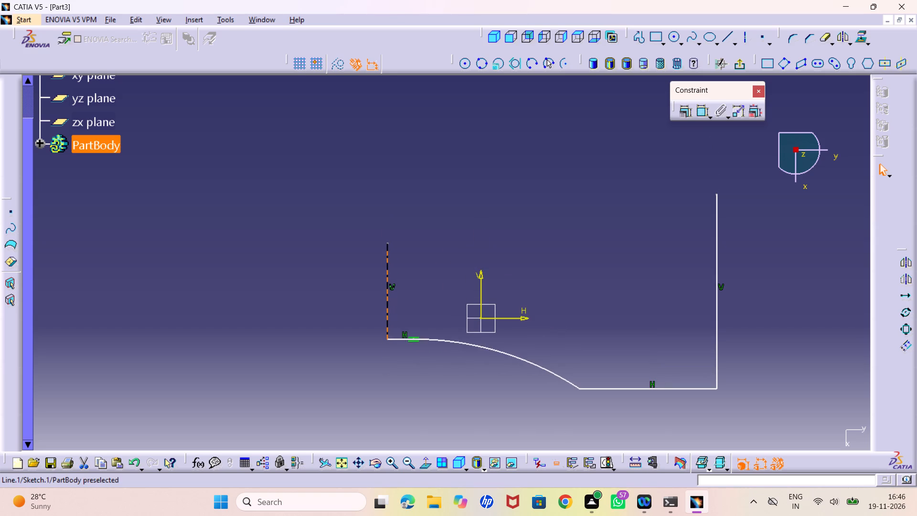
{"action": "left_click_drag", "start_coordinate": [387, 268], "coordinate": [401, 282]}
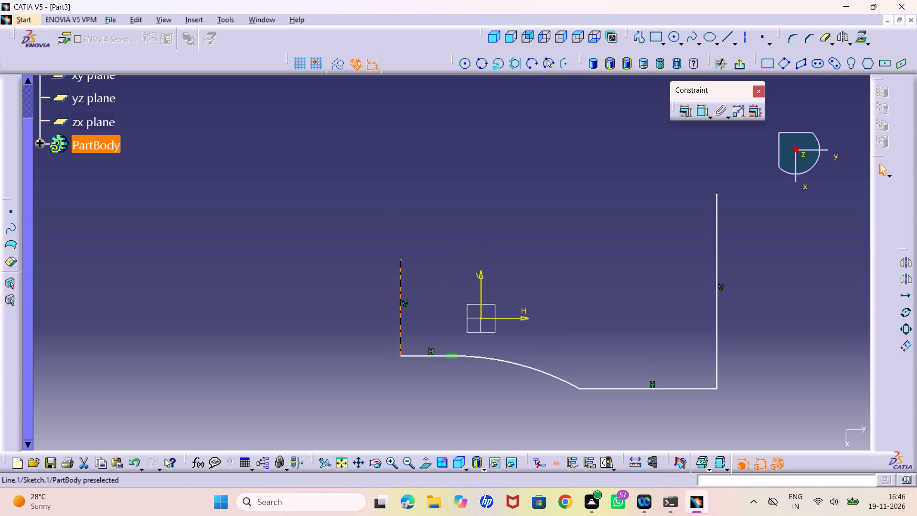
{"action": "left_click_drag", "start_coordinate": [401, 282], "coordinate": [390, 280]}
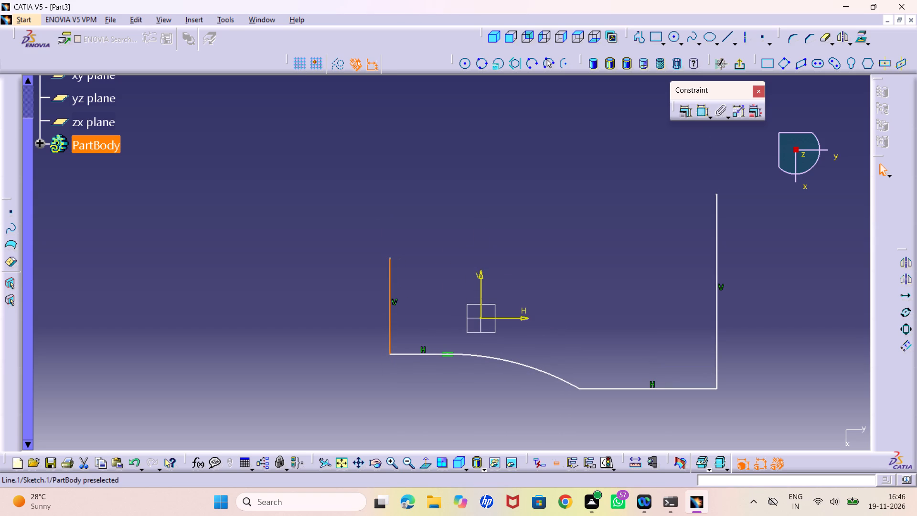
{"action": "left_click_drag", "start_coordinate": [388, 292], "coordinate": [388, 316]}
{"action": "left_click", "coordinate": [419, 327]}
{"action": "left_click", "coordinate": [419, 327]}
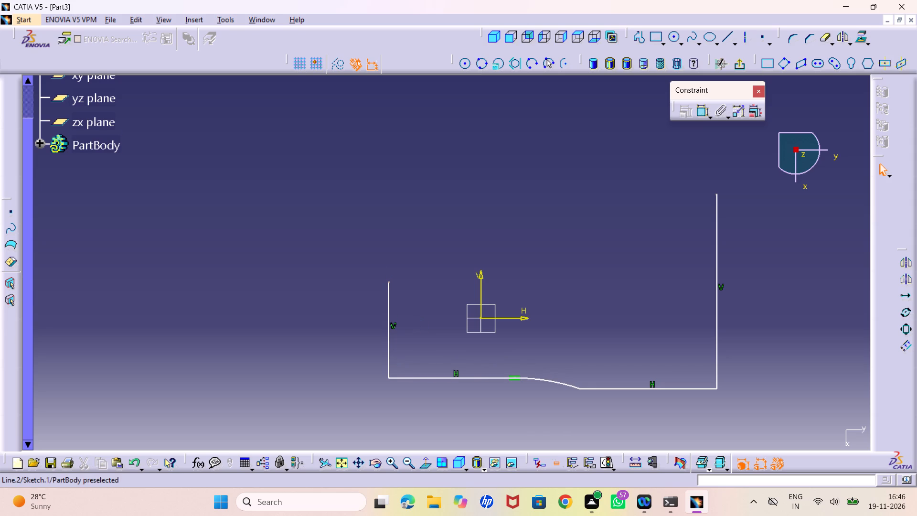
Delete the short vertical line and redraw it taller, straight up from the free end of the horizontal segment at about H -59, V -38 mm.
{"action": "right_click", "coordinate": [388, 299]}
{"action": "left_click", "coordinate": [416, 274]}
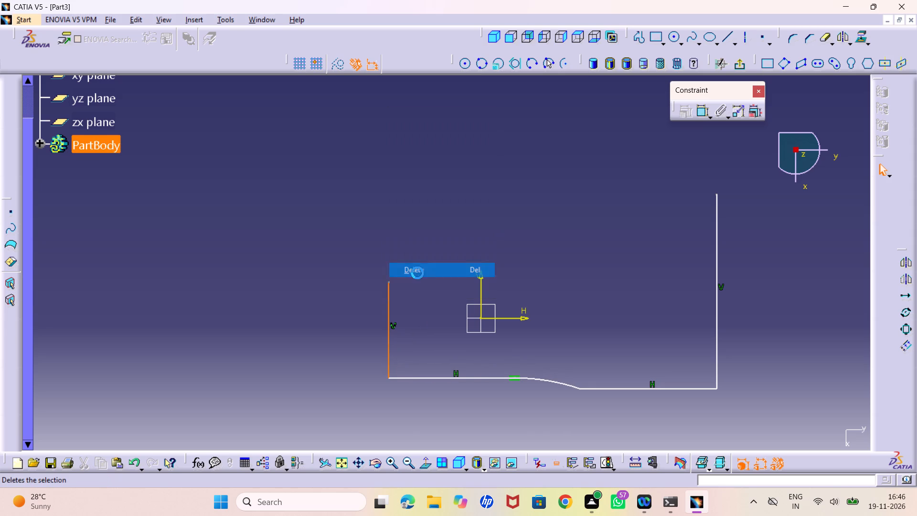
{"action": "left_click", "coordinate": [728, 34]}
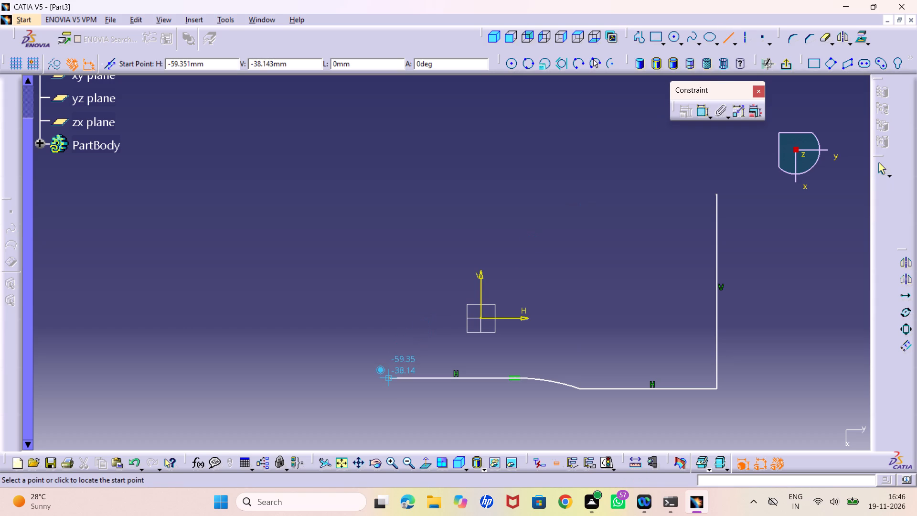
{"action": "left_click", "coordinate": [390, 378]}
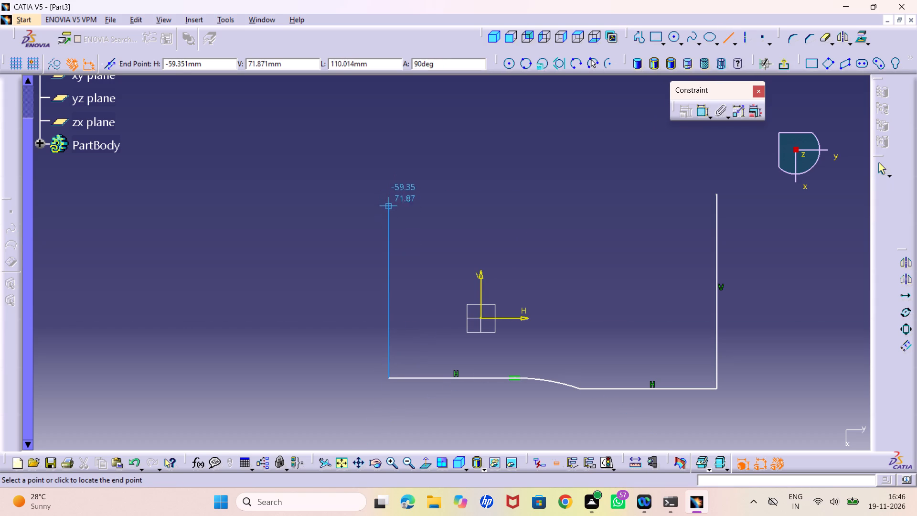
{"action": "left_click", "coordinate": [387, 215]}
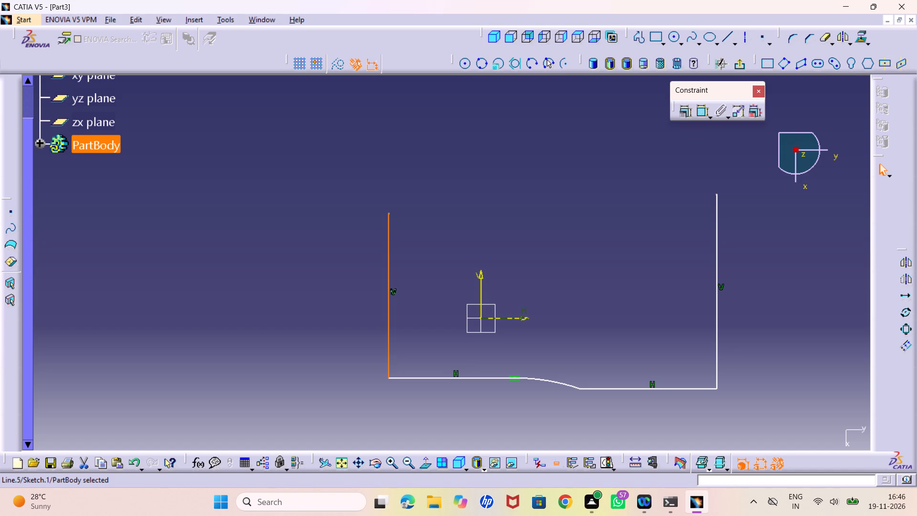
{"action": "left_click", "coordinate": [623, 323]}
Mirror the two lower horizontal lines and the connecting arc about the sketch's H axis.
{"action": "middle_click_drag", "start_coordinate": [546, 341], "coordinate": [546, 353]}
{"action": "right_click", "coordinate": [546, 341]}
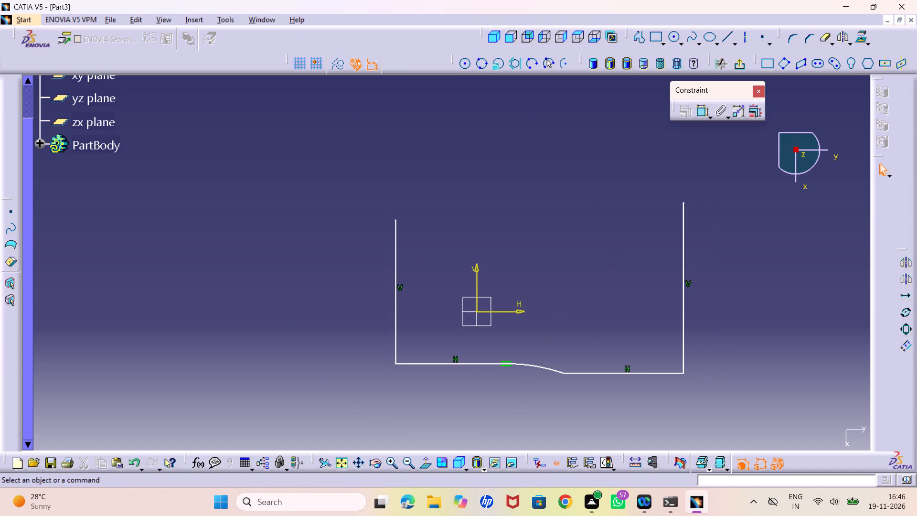
{"action": "left_click", "coordinate": [531, 365], "text": "ctrl"}
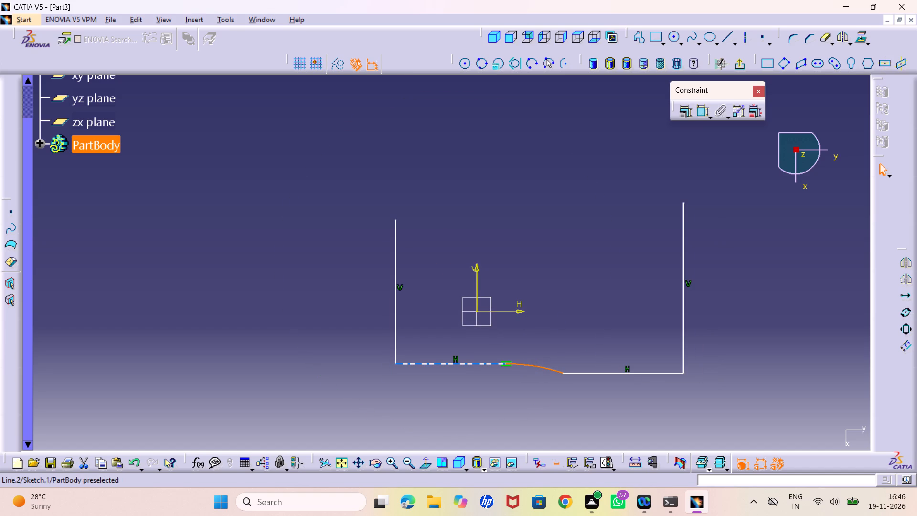
{"action": "left_click", "coordinate": [461, 364], "text": "ctrl"}
{"action": "left_click", "coordinate": [582, 373], "text": "ctrl"}
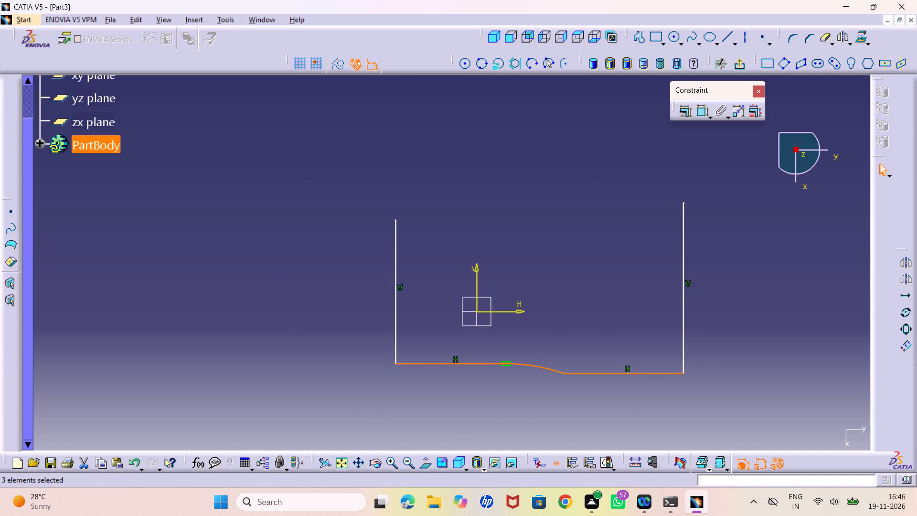
{"action": "left_click", "coordinate": [902, 261]}
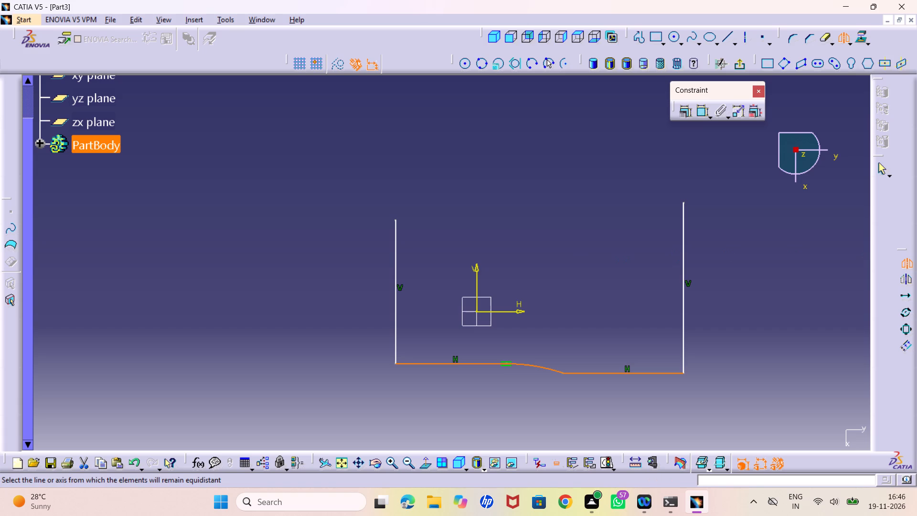
{"action": "left_click", "coordinate": [510, 312]}
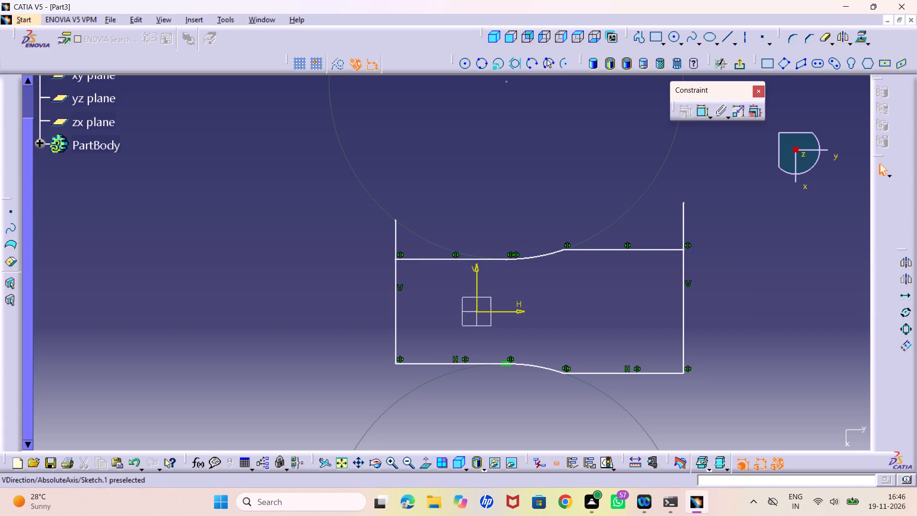
Move the lower horizontal line beside the shorter vertical line closer to the H axis, deepening the arc transitions on both mirrored sides.
{"action": "left_click_drag", "start_coordinate": [470, 362], "coordinate": [471, 377]}
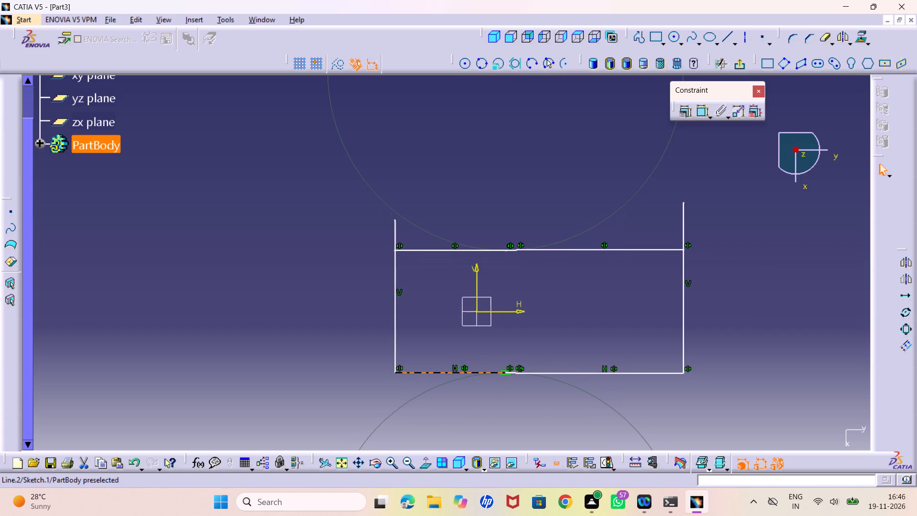
{"action": "left_click_drag", "start_coordinate": [471, 377], "coordinate": [476, 357]}
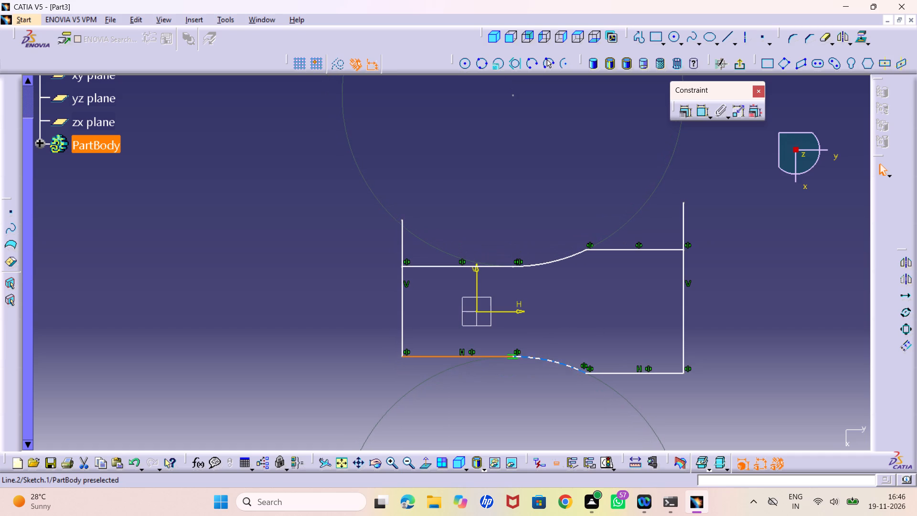
{"action": "left_click", "coordinate": [360, 372]}
{"action": "middle_click_drag", "start_coordinate": [379, 361], "coordinate": [341, 332]}
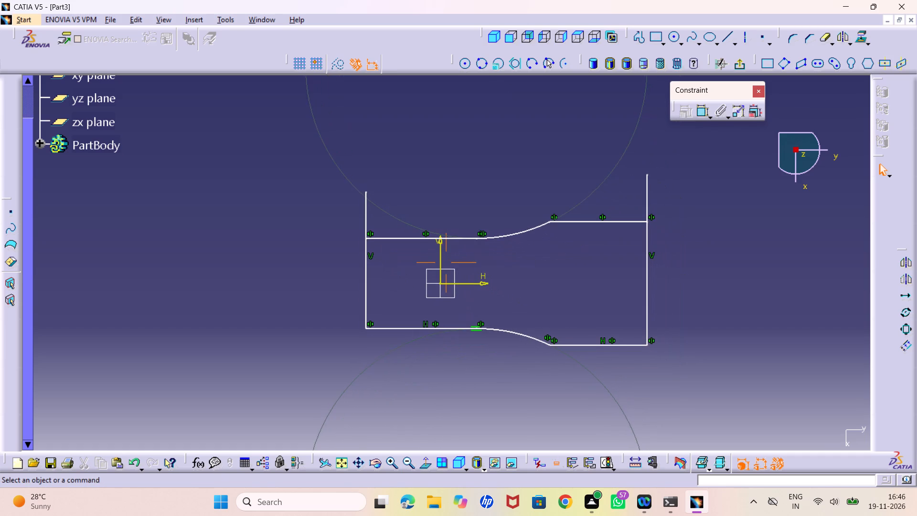
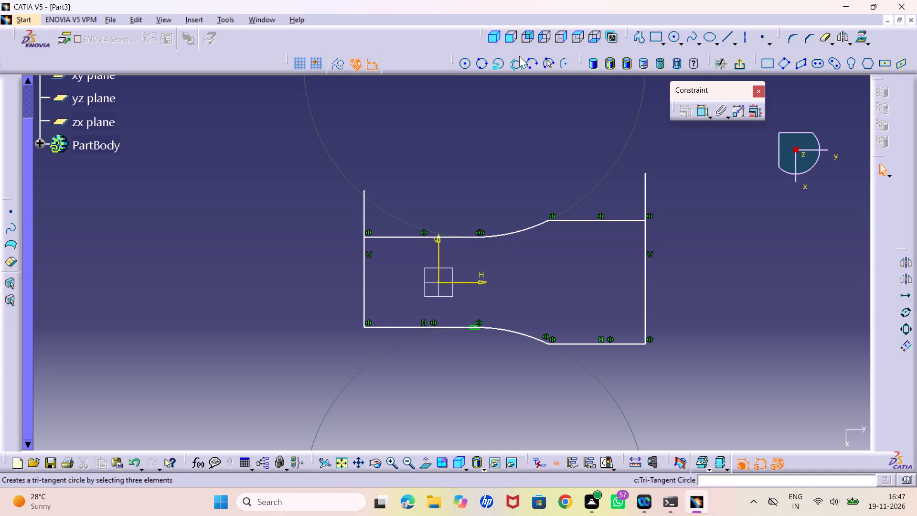
Trim the portions of both vertical lines that extend past the upper horizontal lines to close the profile.
{"action": "left_click", "coordinate": [789, 208]}
{"action": "double_click", "coordinate": [825, 40]}
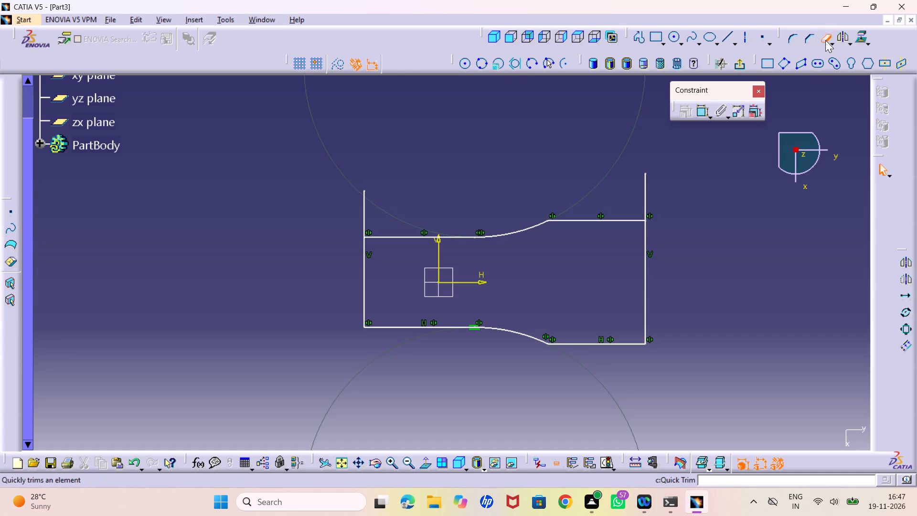
{"action": "left_click", "coordinate": [646, 179]}
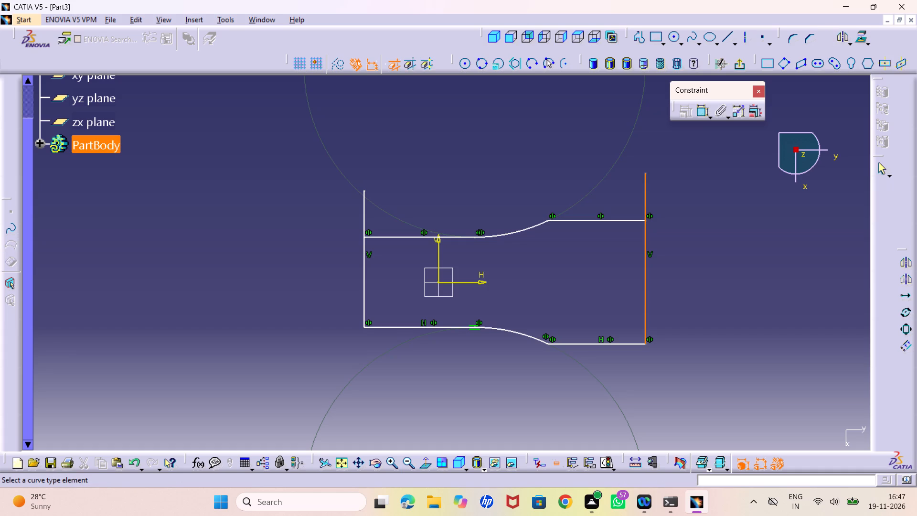
{"action": "left_click", "coordinate": [367, 205]}
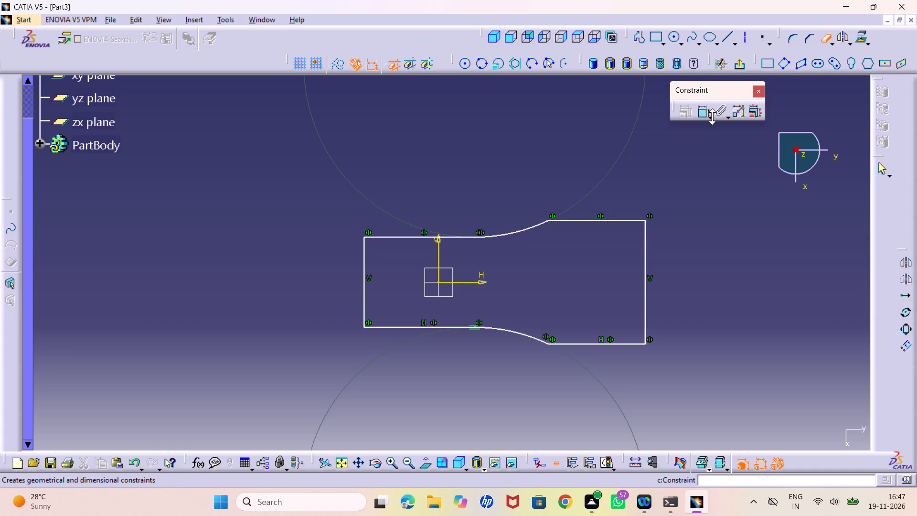
Constrain the upper and lower horizontal lines of the narrow section as symmetric about the sketch's H axis.
{"action": "double_click", "coordinate": [701, 113]}
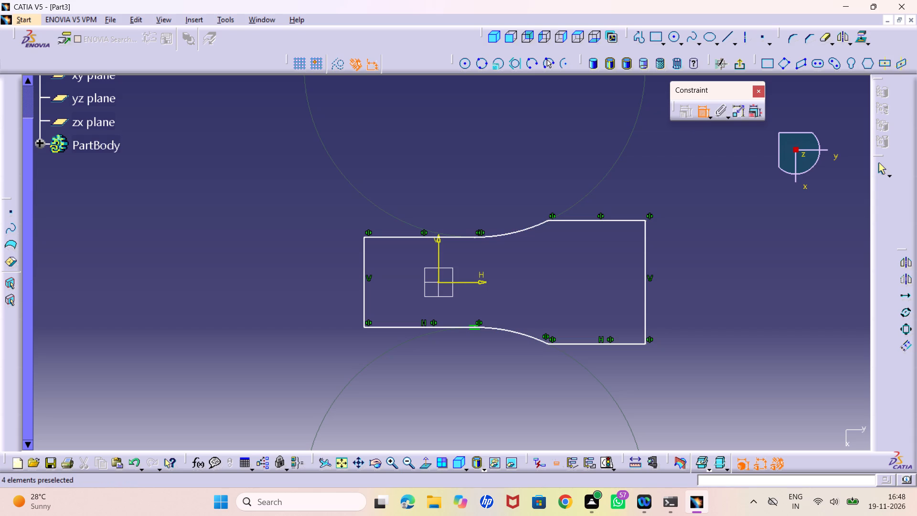
{"action": "left_click", "coordinate": [396, 326]}
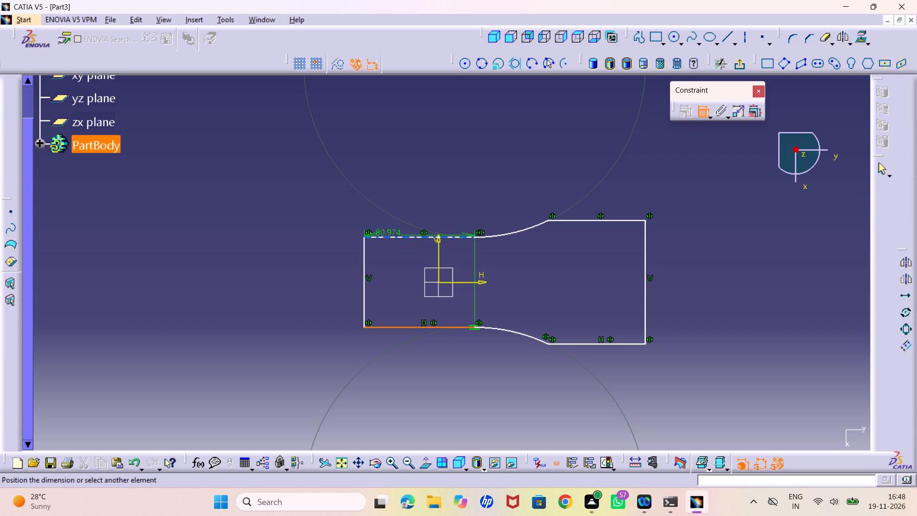
{"action": "left_click", "coordinate": [389, 235]}
{"action": "right_click", "coordinate": [266, 265]}
{"action": "left_click", "coordinate": [317, 378]}
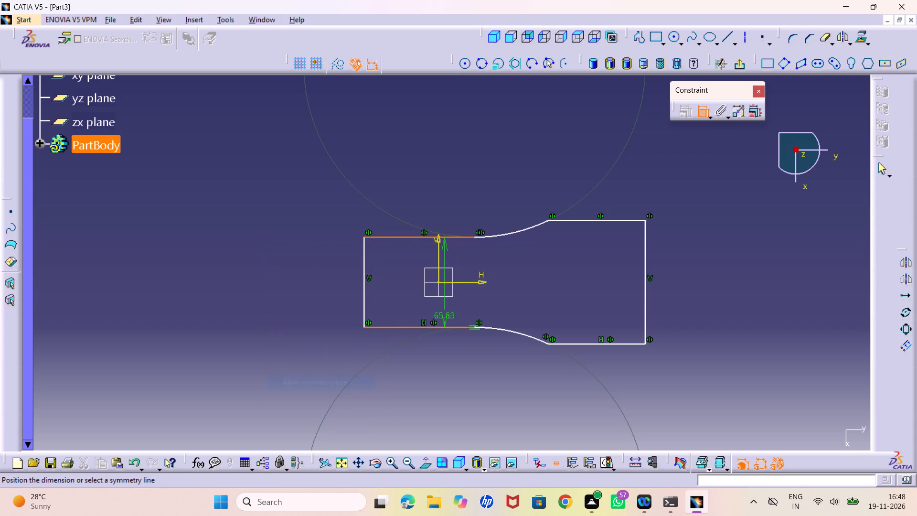
{"action": "left_click", "coordinate": [484, 280]}
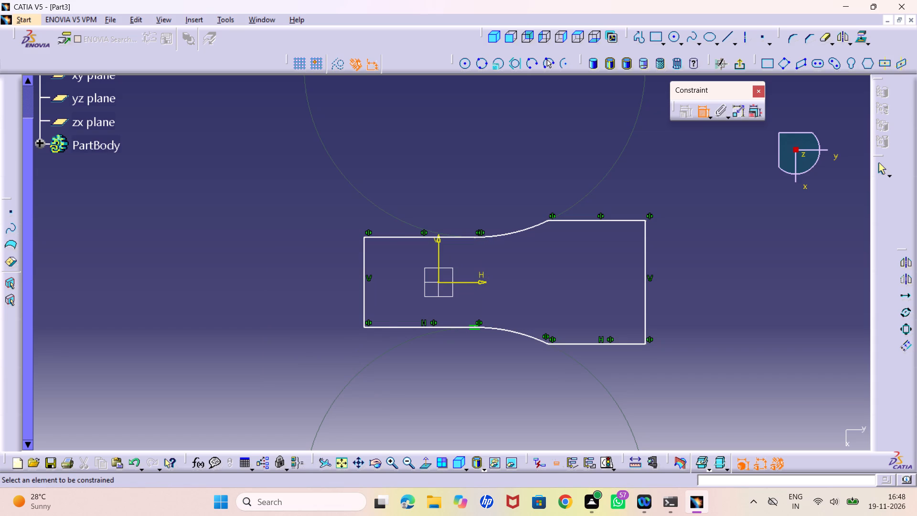
Constrain the upper and lower horizontal lines of the wide section as symmetric about the sketch's H axis.
{"action": "left_click", "coordinate": [579, 220]}
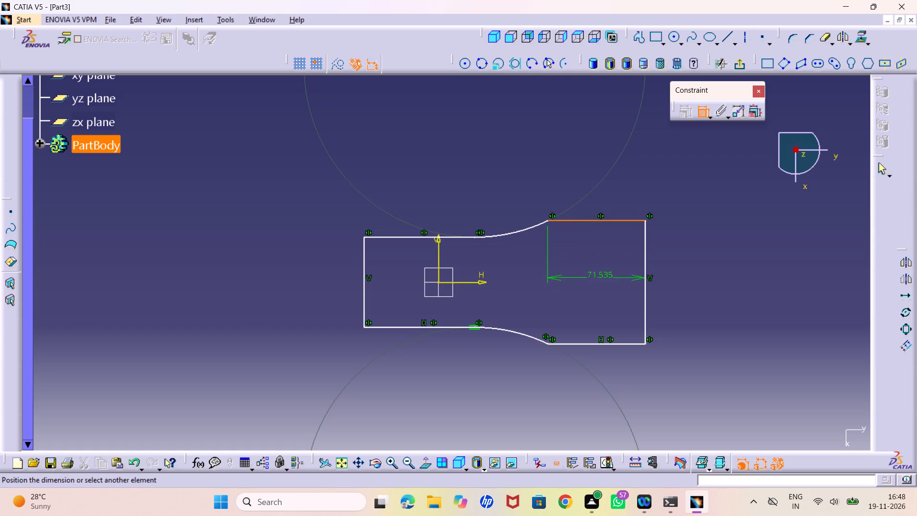
{"action": "left_click", "coordinate": [589, 345]}
{"action": "right_click", "coordinate": [688, 283]}
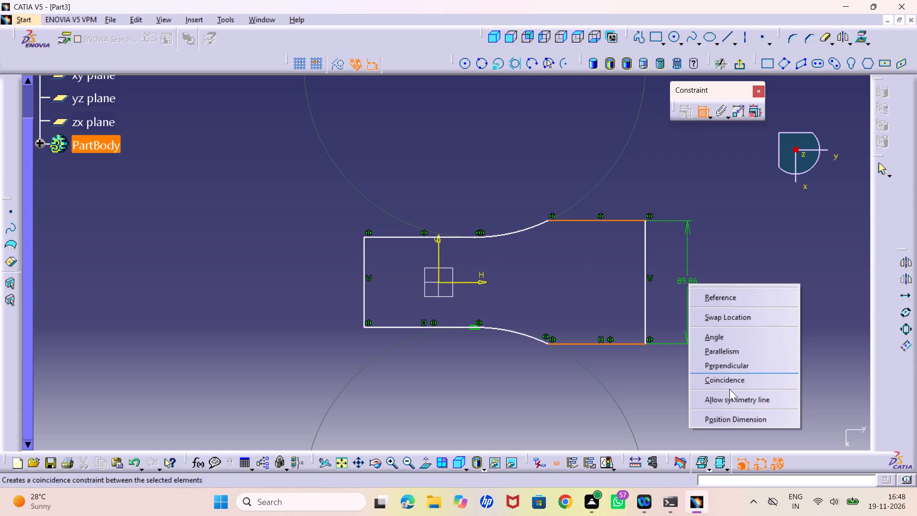
{"action": "left_click", "coordinate": [732, 406]}
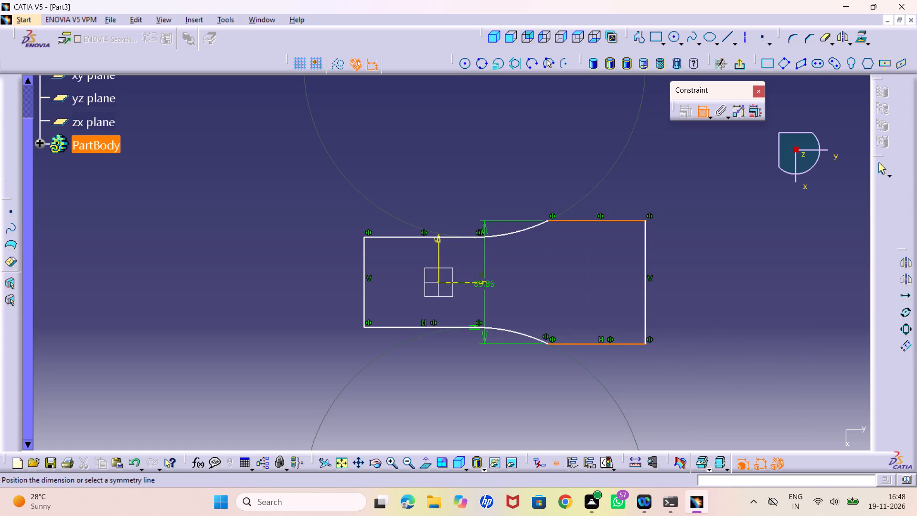
{"action": "left_click", "coordinate": [481, 281]}
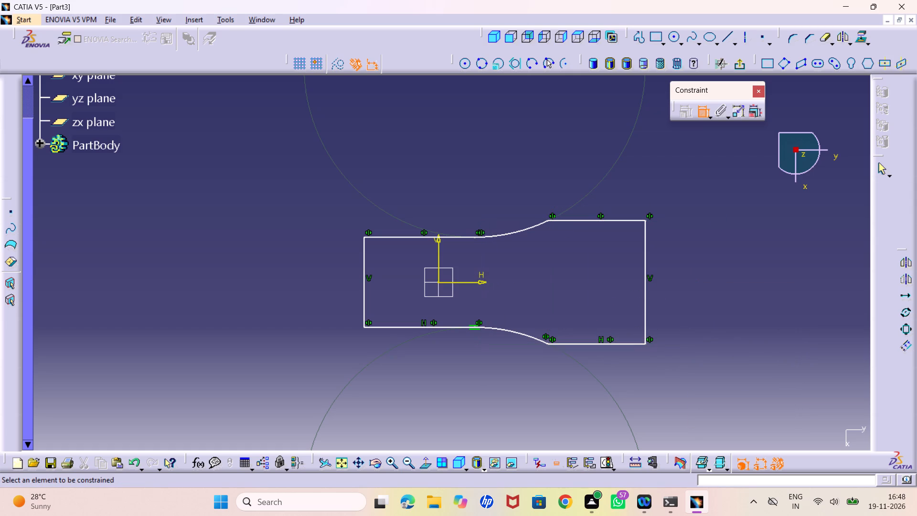
Dimension the vertical line closing the narrow section and set its length to 56 mm.
{"action": "left_click", "coordinate": [364, 268]}
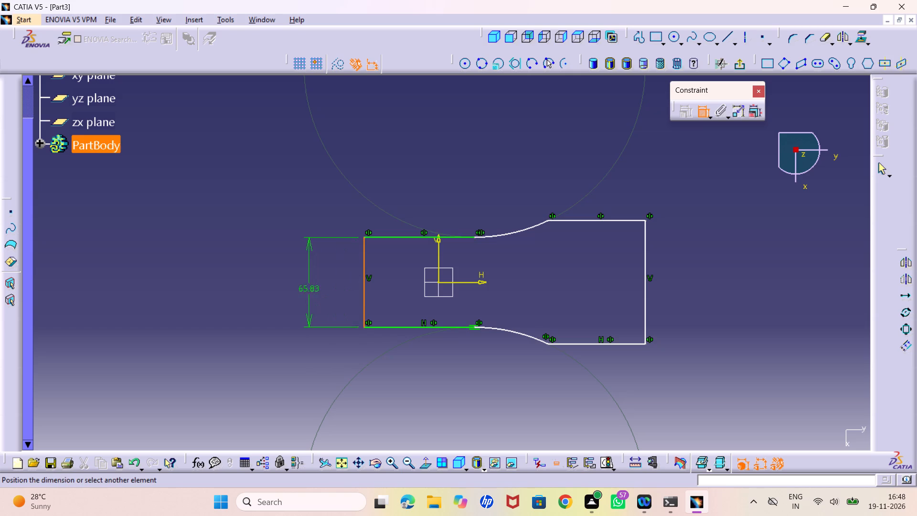
{"action": "left_click", "coordinate": [310, 290]}
{"action": "double_click", "coordinate": [301, 285]}
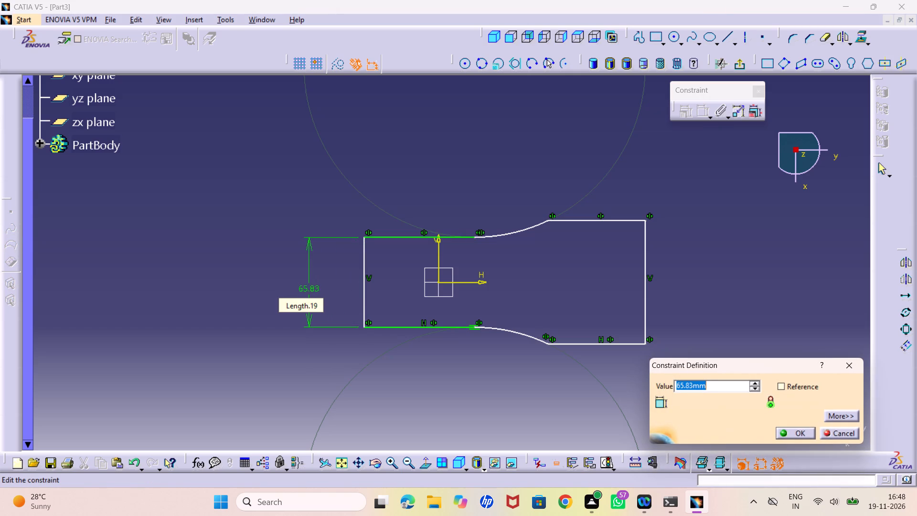
{"action": "type", "text": "56"}
{"action": "key", "text": "Return"}
{"action": "key", "text": "j"}
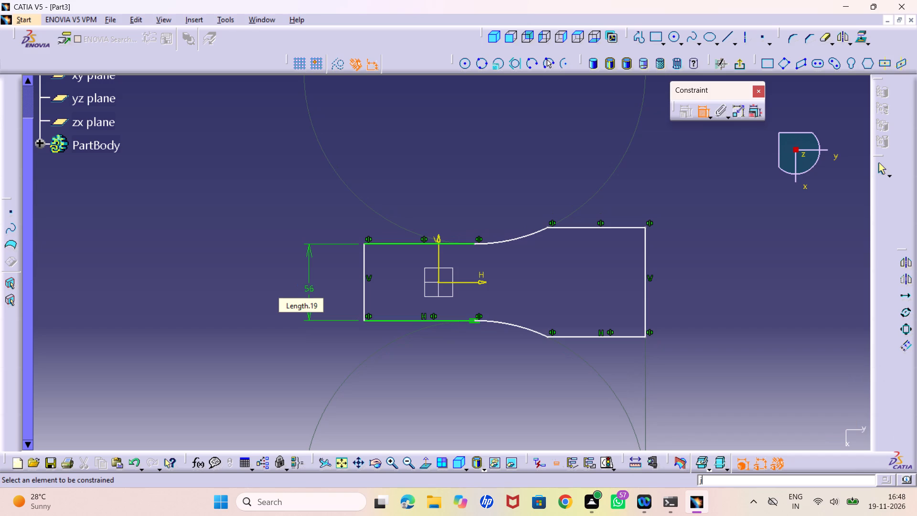
Dimension the lower transition arc and set its radius to 38 mm.
{"action": "middle_click_drag", "start_coordinate": [495, 368], "coordinate": [478, 321]}
{"action": "right_click", "coordinate": [495, 368]}
{"action": "middle_click_drag", "start_coordinate": [539, 318], "coordinate": [510, 278]}
{"action": "left_click", "coordinate": [522, 328]}
{"action": "left_click", "coordinate": [503, 347]}
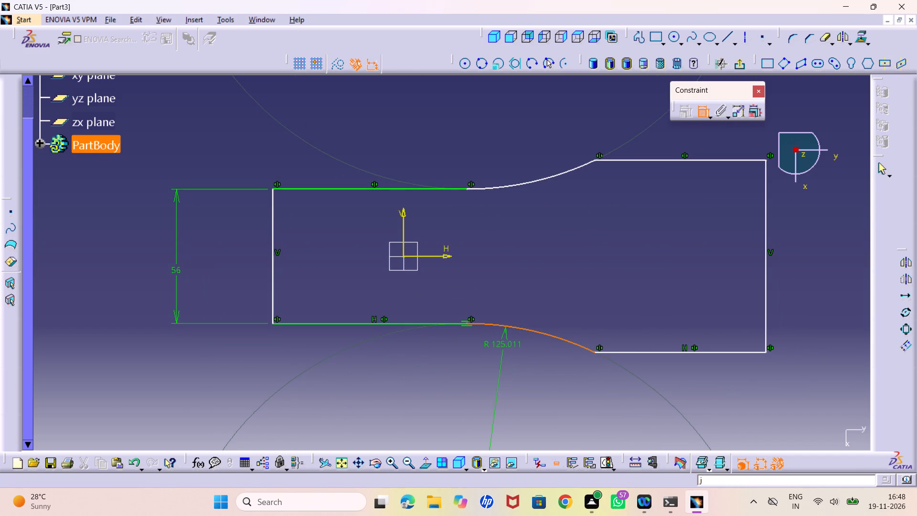
{"action": "double_click", "coordinate": [503, 346]}
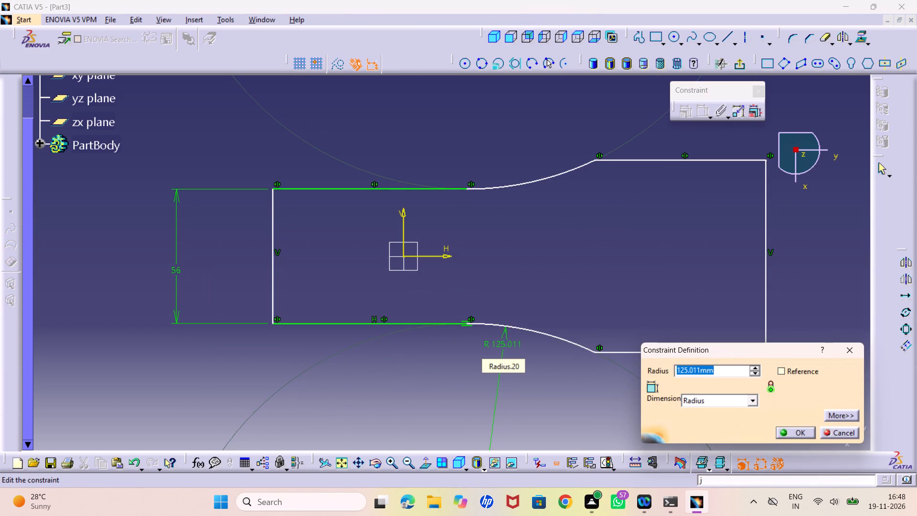
{"action": "type", "text": "38"}
{"action": "key", "text": "Return"}
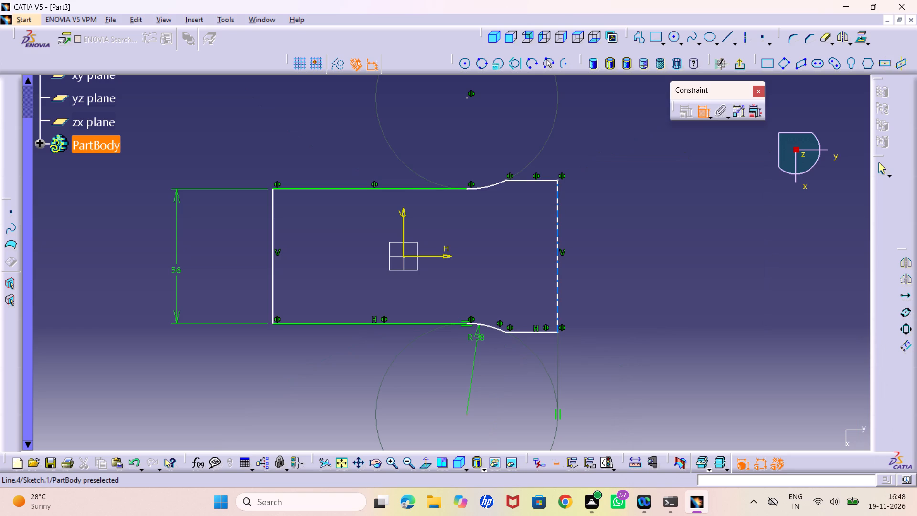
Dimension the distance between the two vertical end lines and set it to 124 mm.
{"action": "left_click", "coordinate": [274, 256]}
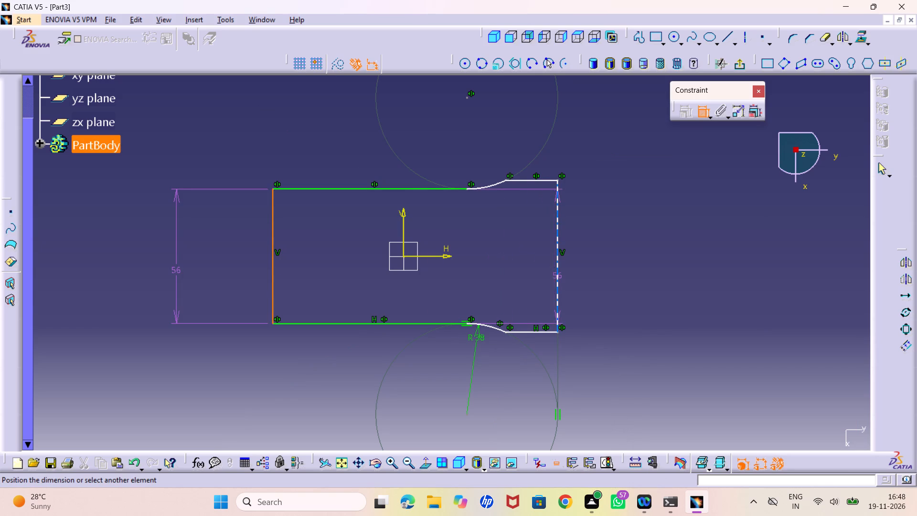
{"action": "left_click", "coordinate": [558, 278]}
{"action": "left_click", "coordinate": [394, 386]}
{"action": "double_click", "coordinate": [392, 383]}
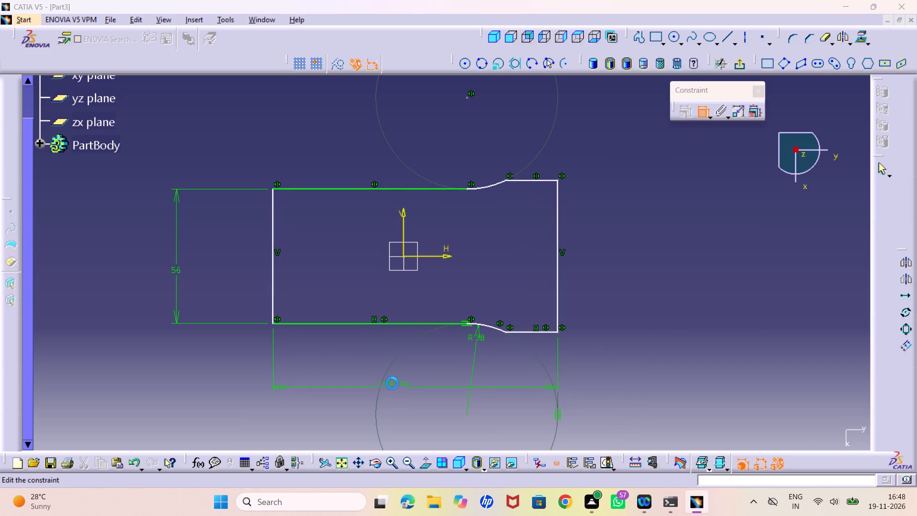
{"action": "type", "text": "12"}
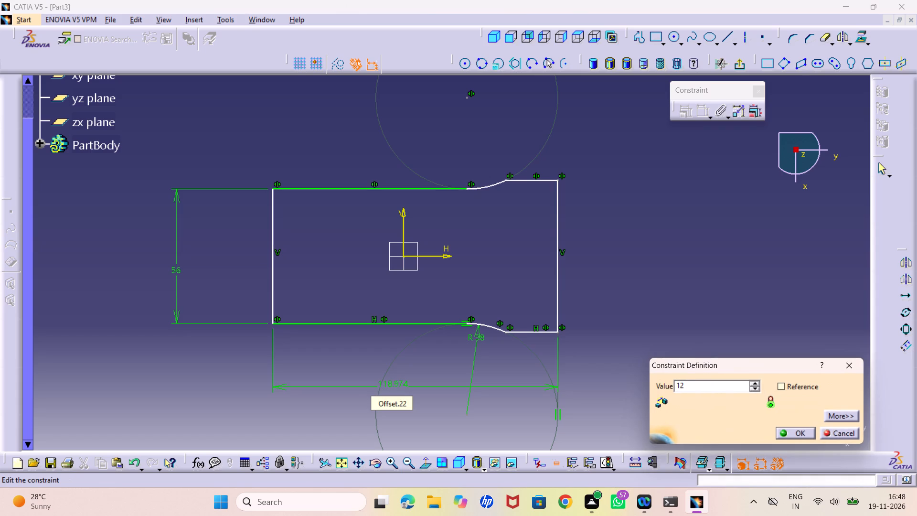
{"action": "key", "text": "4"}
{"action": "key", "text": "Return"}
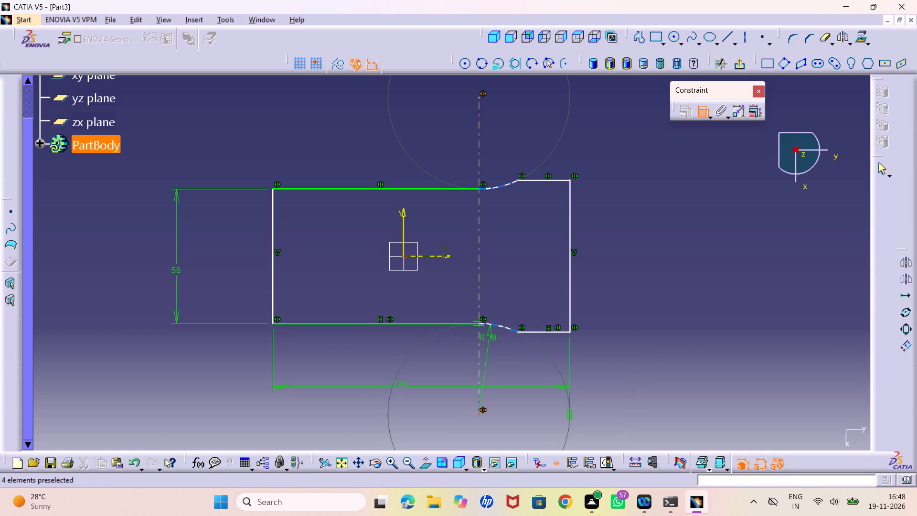
Dimension the upper horizontal line of the narrow section and set its length to 60 mm.
{"action": "left_click", "coordinate": [352, 188]}
{"action": "triple_click", "coordinate": [369, 147]}
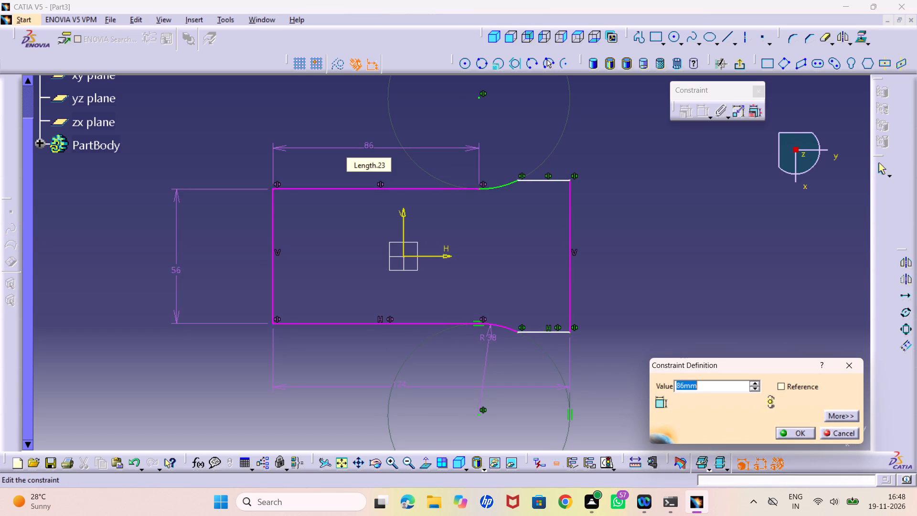
{"action": "key", "text": "6"}
{"action": "key", "text": "0"}
{"action": "key", "text": "Return"}
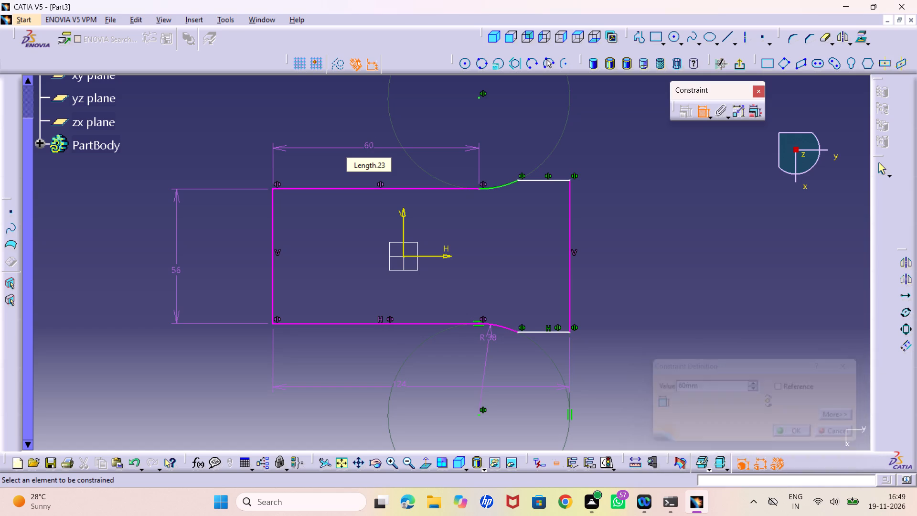
Delete the 124 mm overall dimension between the two vertical end lines.
{"action": "right_click", "coordinate": [398, 386]}
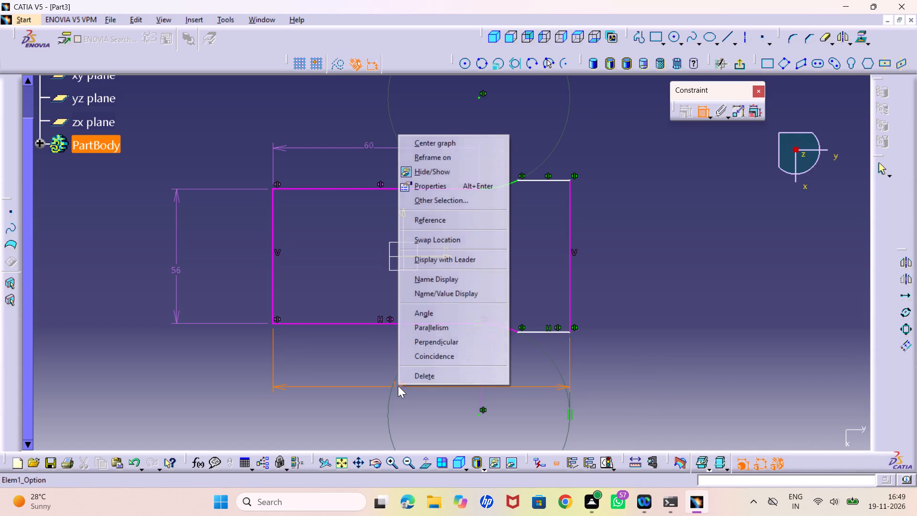
{"action": "left_click", "coordinate": [422, 374]}
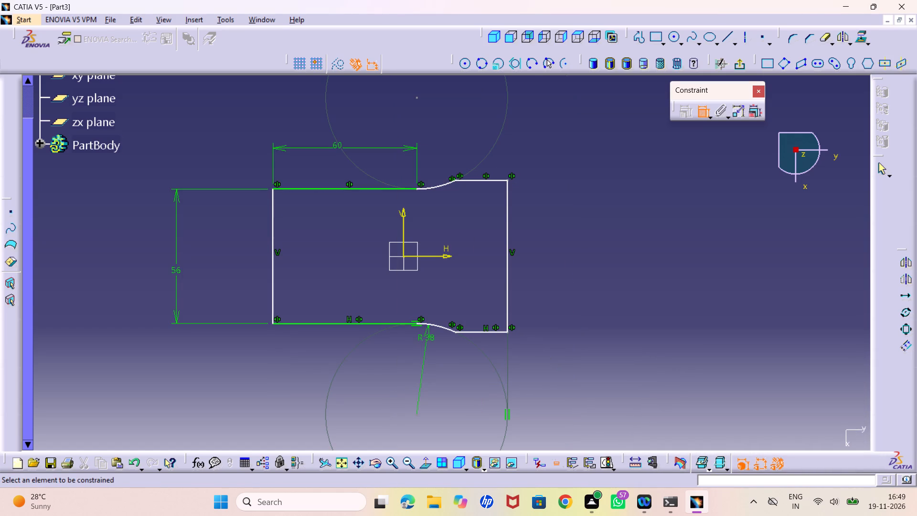
Dimension the vertical line closing the wide section and set its length to 72 mm.
{"action": "middle_click_drag", "start_coordinate": [474, 274], "coordinate": [476, 281]}
{"action": "right_click", "coordinate": [474, 274]}
{"action": "middle_click_drag", "start_coordinate": [471, 282], "coordinate": [469, 246]}
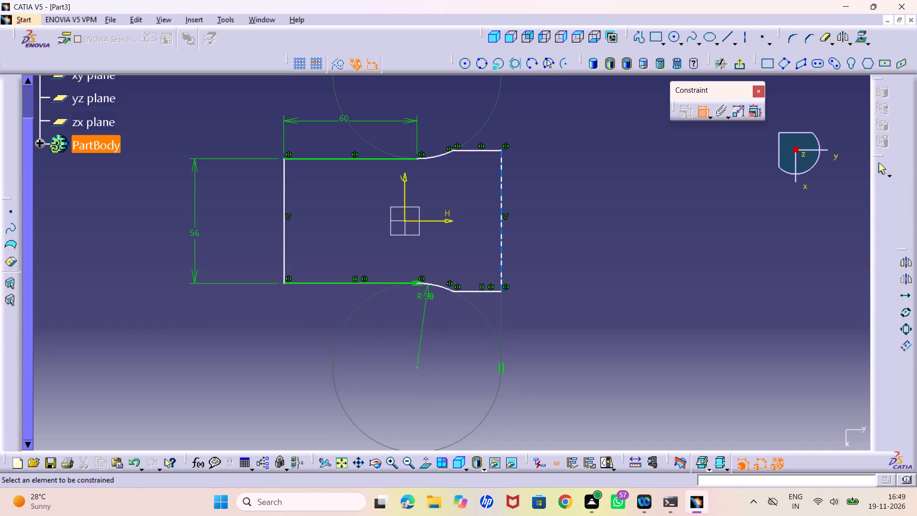
{"action": "left_click", "coordinate": [500, 221]}
{"action": "left_click", "coordinate": [561, 220]}
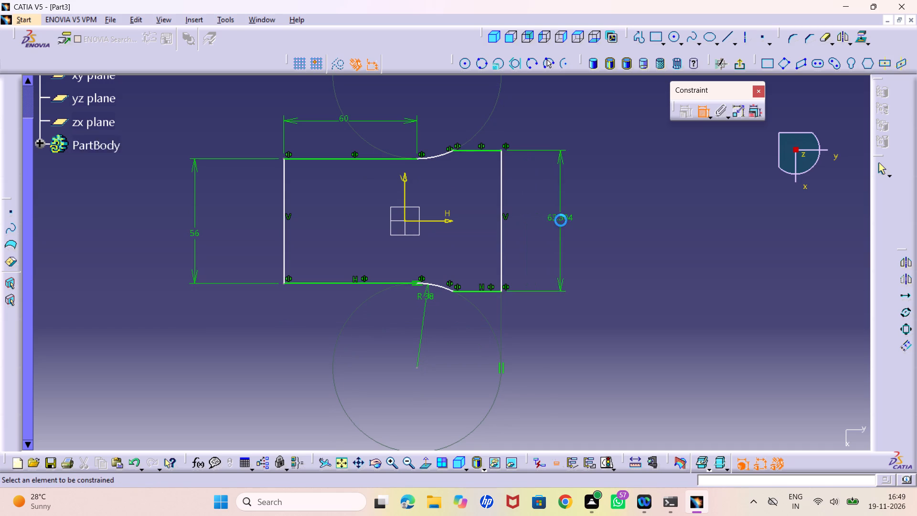
{"action": "double_click", "coordinate": [556, 218]}
{"action": "type", "text": "72"}
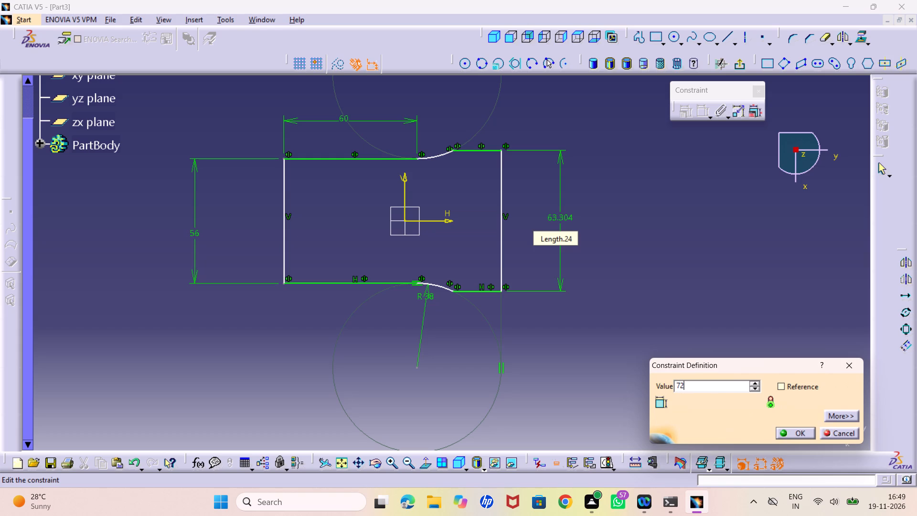
{"action": "key", "text": "Return"}
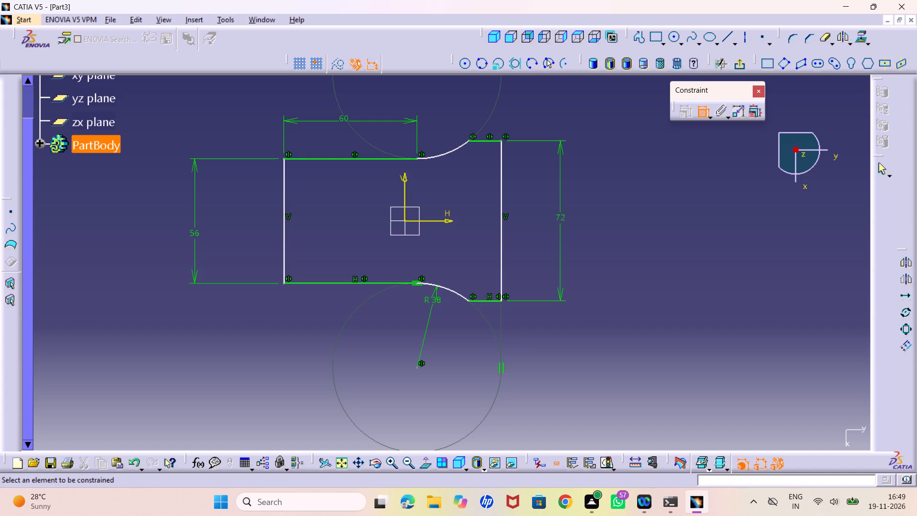
Dimension the overall distance between the two vertical end lines, placing the dimension below the profile.
{"action": "left_click", "coordinate": [285, 189]}
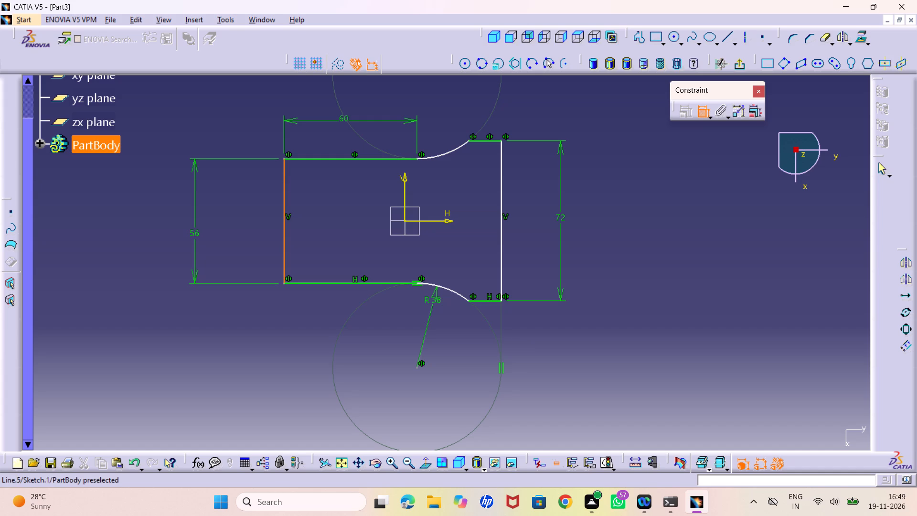
{"action": "left_click", "coordinate": [500, 230]}
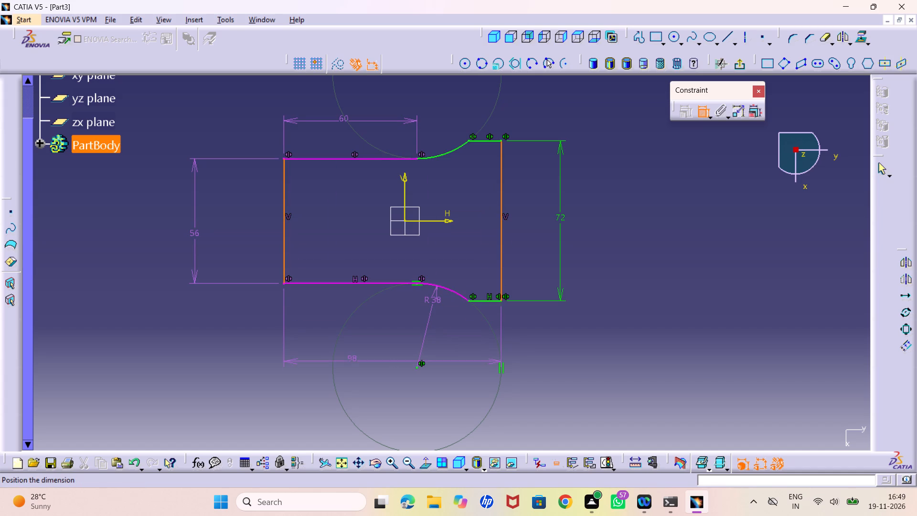
{"action": "left_click", "coordinate": [341, 360]}
Delete the 98 mm overall dimension between the profile's two vertical end lines.
{"action": "right_click", "coordinate": [337, 354]}
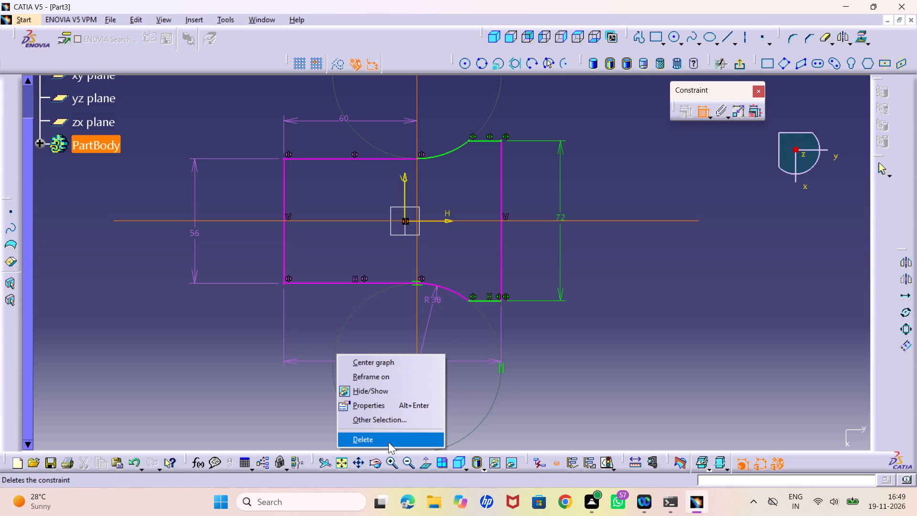
{"action": "left_click", "coordinate": [388, 442]}
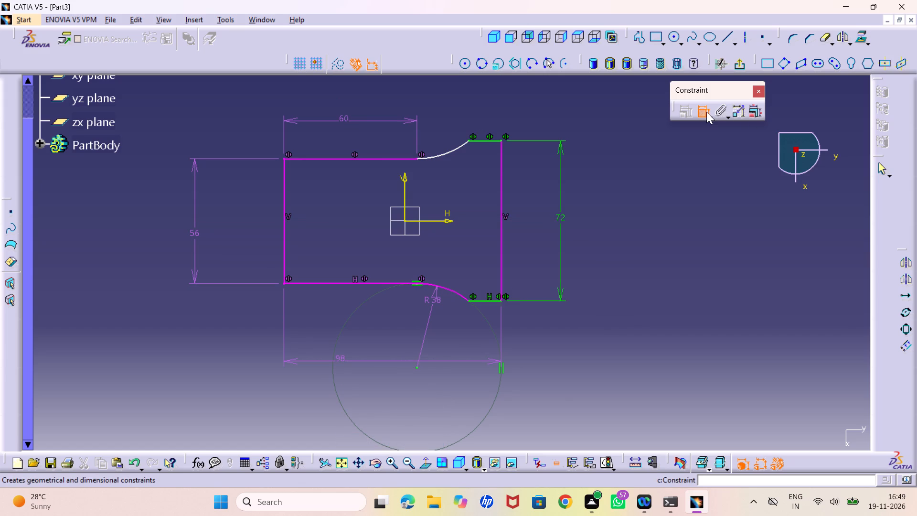
{"action": "left_click", "coordinate": [706, 112]}
{"action": "left_click", "coordinate": [661, 196]}
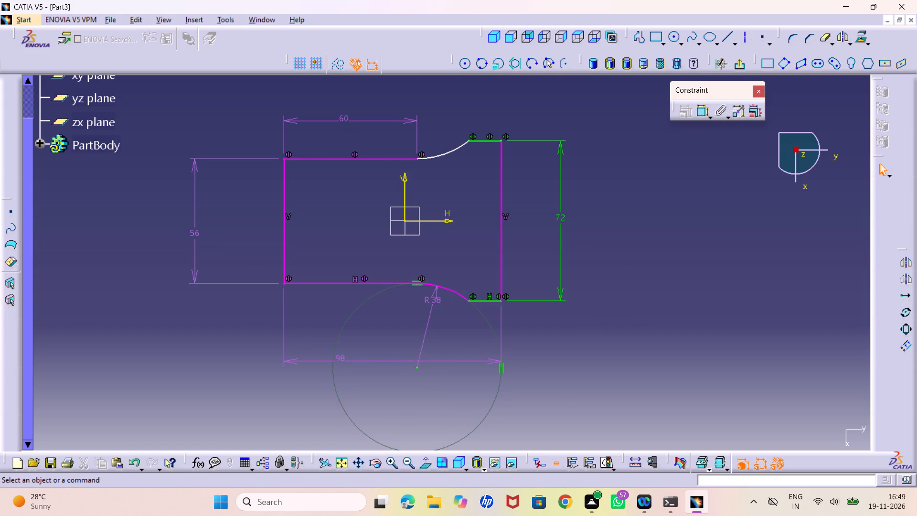
{"action": "right_click", "coordinate": [339, 364]}
{"action": "right_click", "coordinate": [339, 355]}
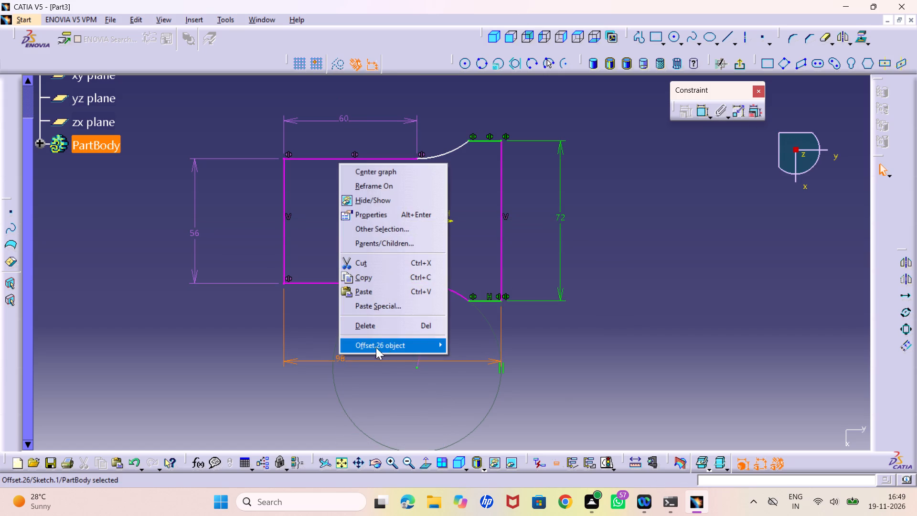
{"action": "left_click", "coordinate": [385, 330]}
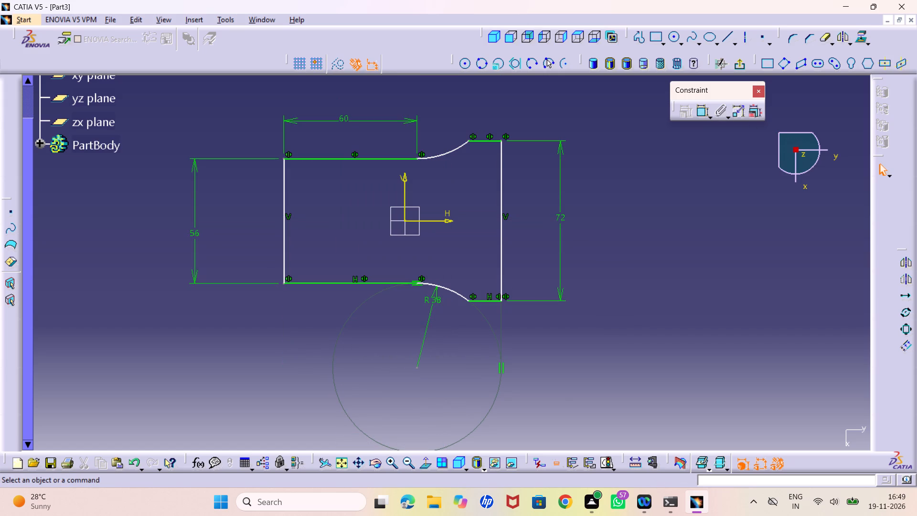
Pull the wide section's vertical end line outward along the H axis.
{"action": "left_click_drag", "start_coordinate": [501, 228], "coordinate": [538, 231]}
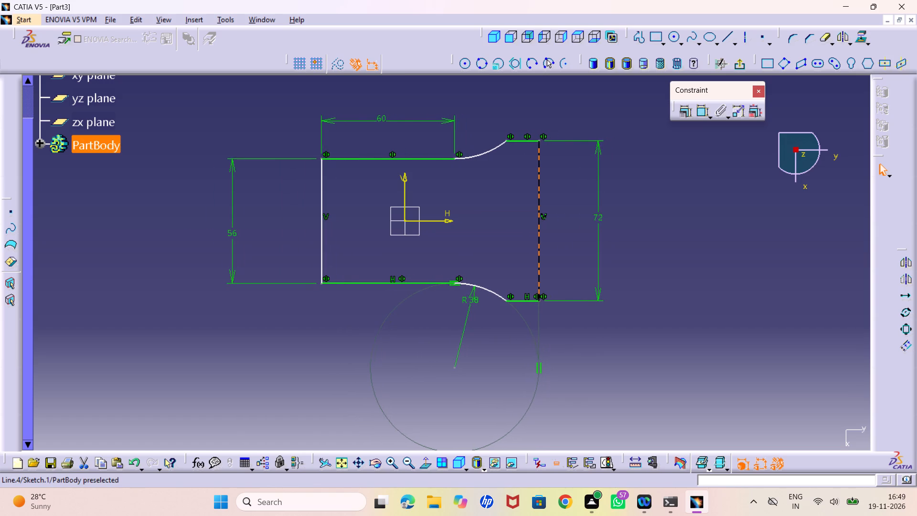
{"action": "left_click_drag", "start_coordinate": [538, 231], "coordinate": [572, 232]}
{"action": "left_click", "coordinate": [541, 237]}
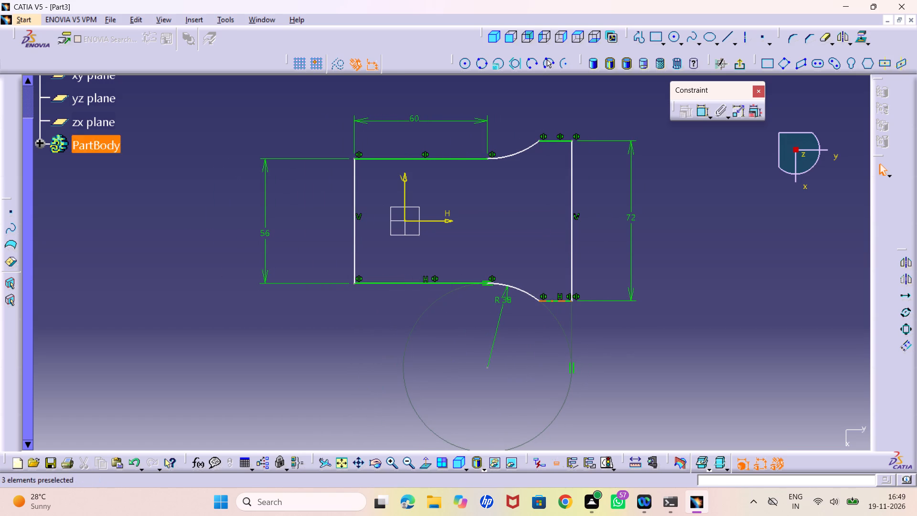
Delete the tangency constraint between the lower transition arc and the wide section's vertical end line.
{"action": "right_click", "coordinate": [573, 367]}
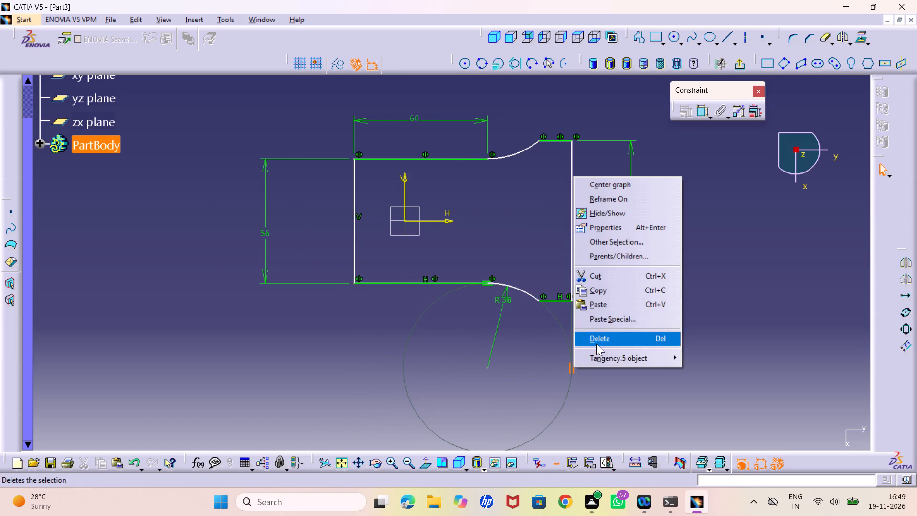
{"action": "left_click", "coordinate": [596, 344]}
Stretch the wide section by moving its vertical end line outward until the profile is about 124 mm long overall.
{"action": "left_click_drag", "start_coordinate": [572, 243], "coordinate": [591, 243]}
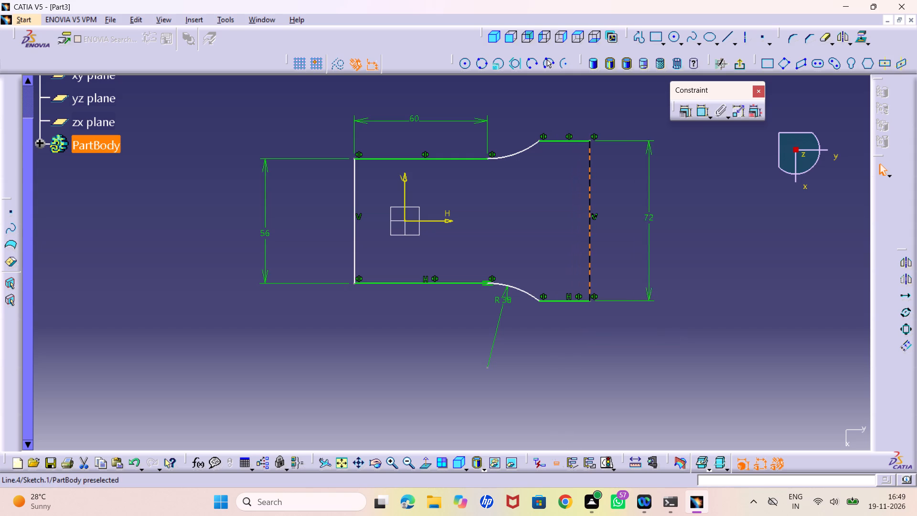
{"action": "left_click_drag", "start_coordinate": [591, 243], "coordinate": [630, 243]}
{"action": "left_click", "coordinate": [607, 225]}
Dimension the overall distance between the two vertical end lines below the profile and set it to 124 mm.
{"action": "left_click", "coordinate": [701, 111]}
{"action": "left_click_drag", "start_coordinate": [702, 110], "coordinate": [695, 114]}
{"action": "left_click", "coordinate": [355, 232]}
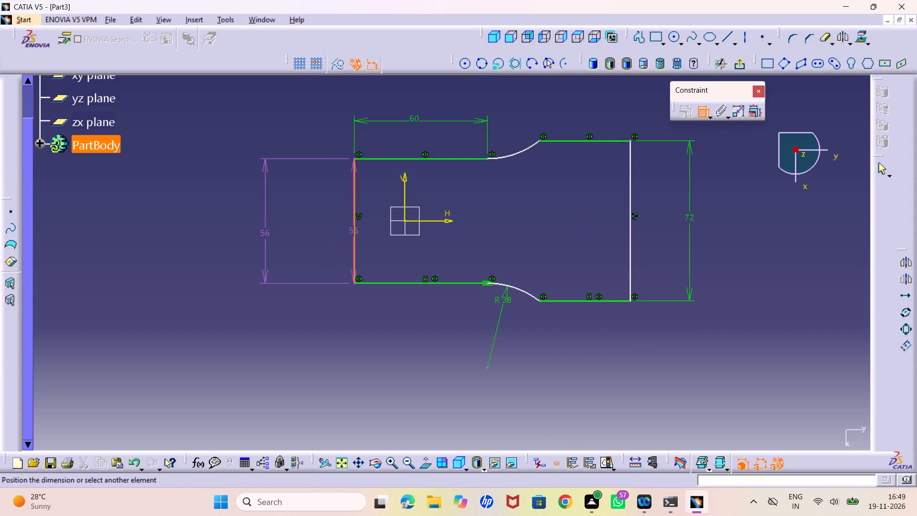
{"action": "left_click", "coordinate": [629, 250]}
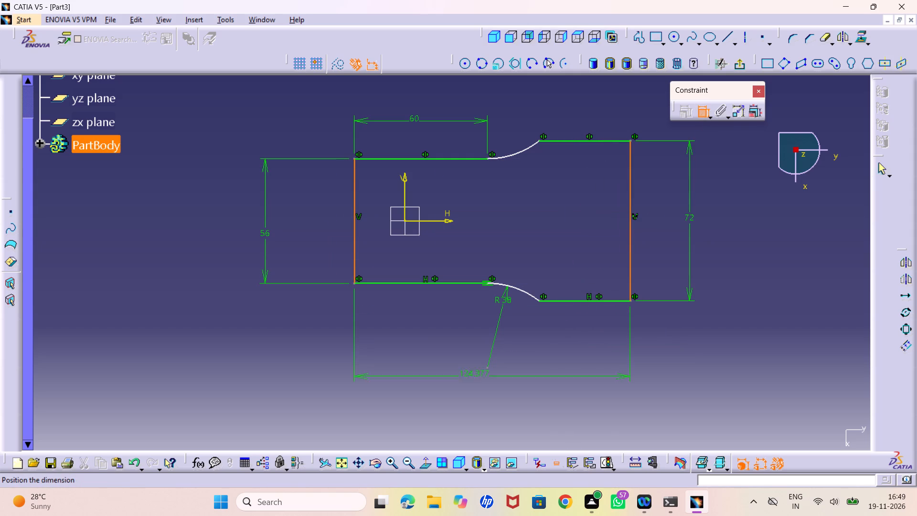
{"action": "left_click", "coordinate": [465, 370]}
{"action": "double_click", "coordinate": [461, 365]}
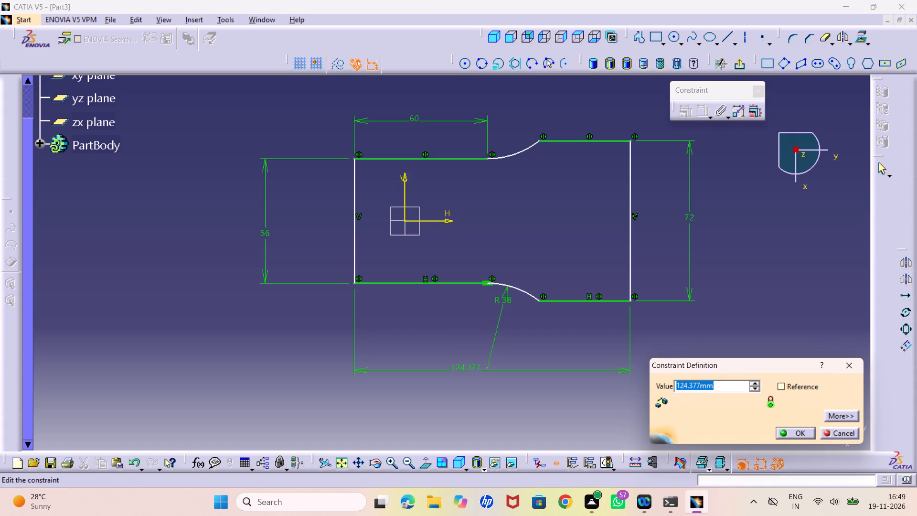
{"action": "type", "text": "124"}
{"action": "key", "text": "Return"}
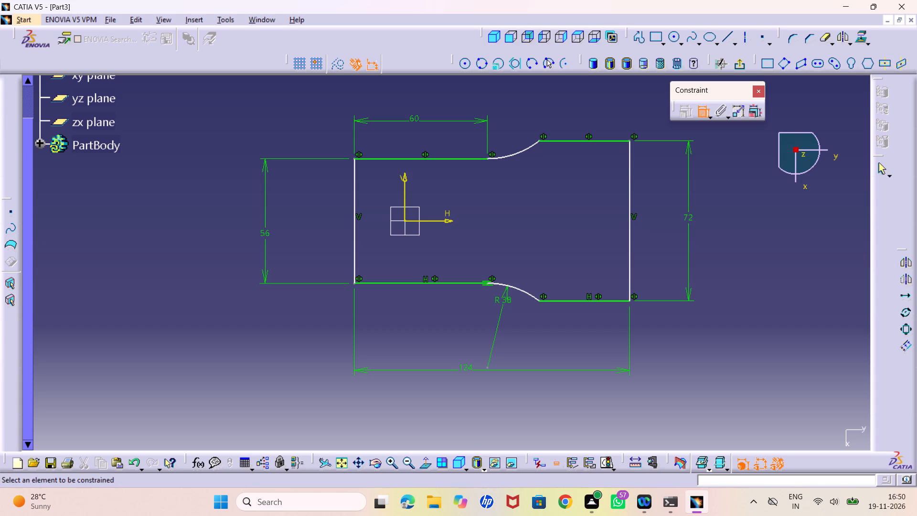
Add a tangency constraint between the upper transition arc and the narrow section's upper horizontal line.
{"action": "middle_click_drag", "start_coordinate": [499, 262], "coordinate": [422, 279]}
{"action": "middle_click_drag", "start_coordinate": [425, 241], "coordinate": [377, 252]}
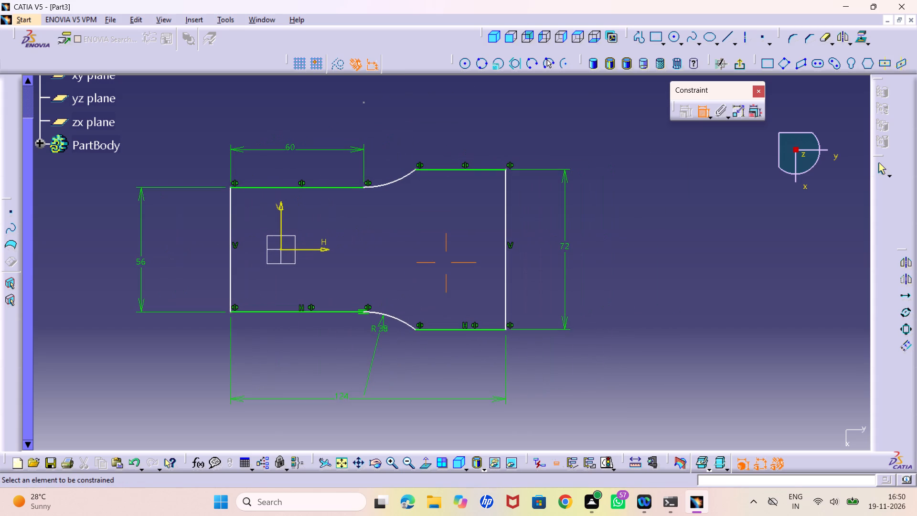
{"action": "middle_click_drag", "start_coordinate": [398, 252], "coordinate": [398, 245]}
{"action": "right_click", "coordinate": [398, 252]}
{"action": "middle_click_drag", "start_coordinate": [384, 248], "coordinate": [448, 247]}
{"action": "right_click", "coordinate": [448, 247]}
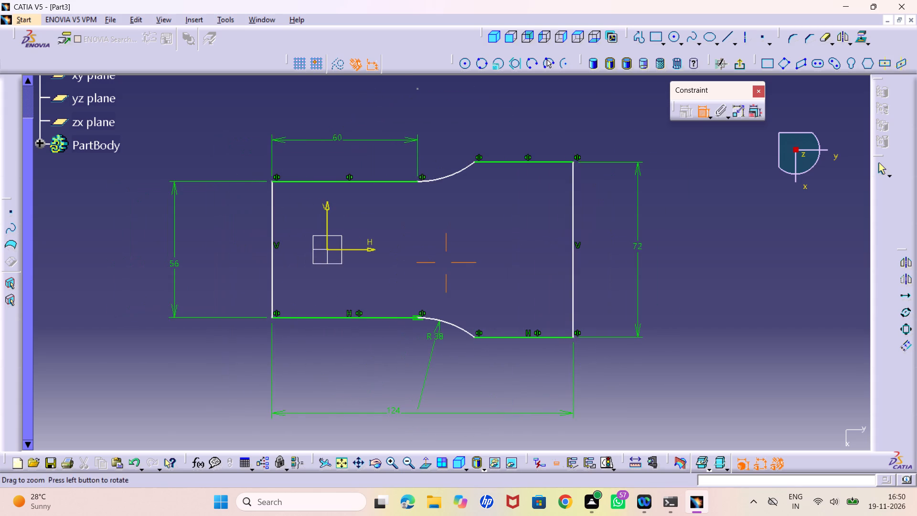
{"action": "middle_click_drag", "start_coordinate": [448, 247], "coordinate": [450, 237]}
{"action": "left_click", "coordinate": [425, 459]}
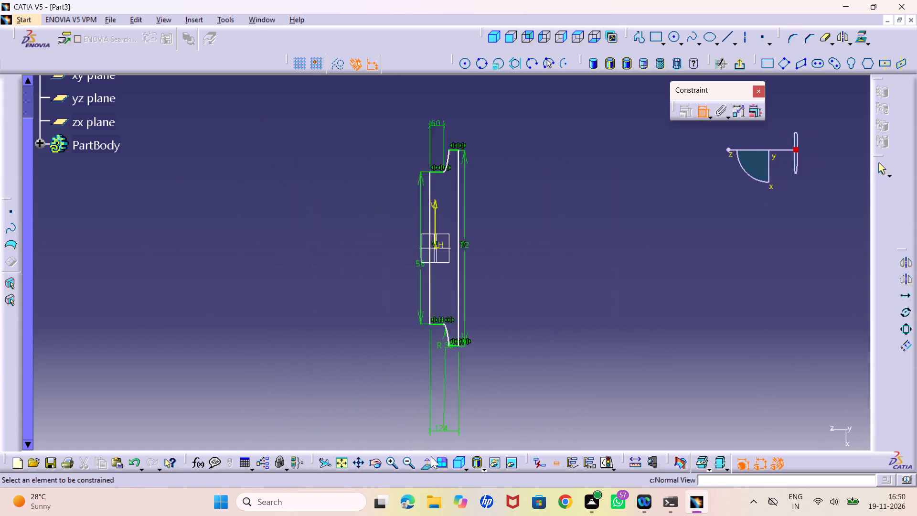
{"action": "left_click", "coordinate": [423, 463]}
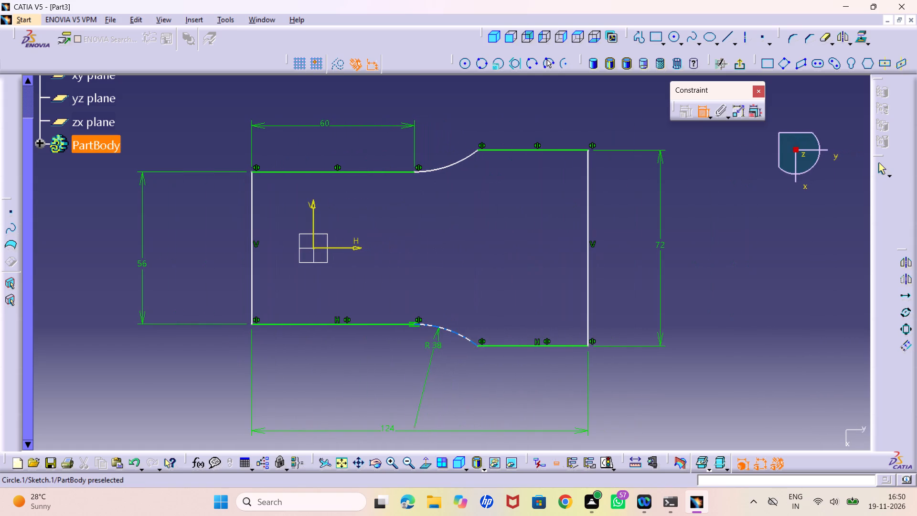
{"action": "middle_click_drag", "start_coordinate": [444, 274], "coordinate": [449, 288]}
{"action": "right_click", "coordinate": [444, 274]}
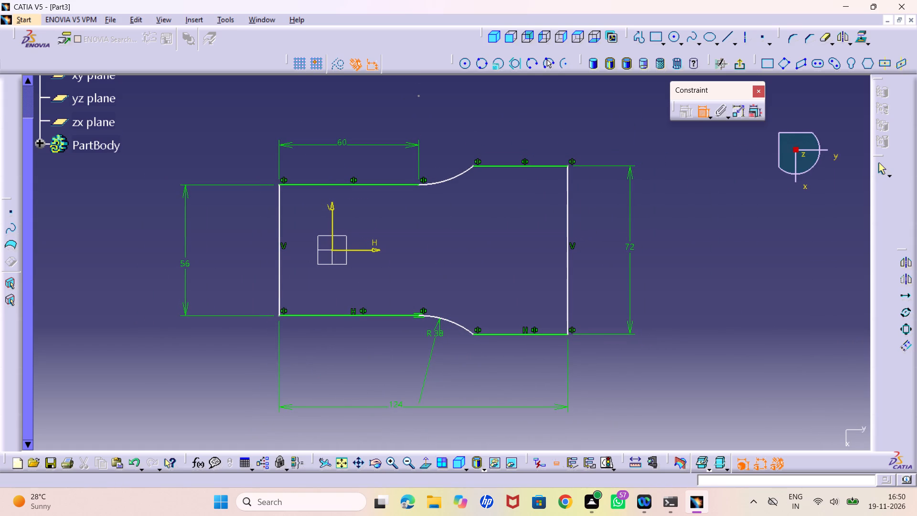
{"action": "left_click", "coordinate": [426, 185]}
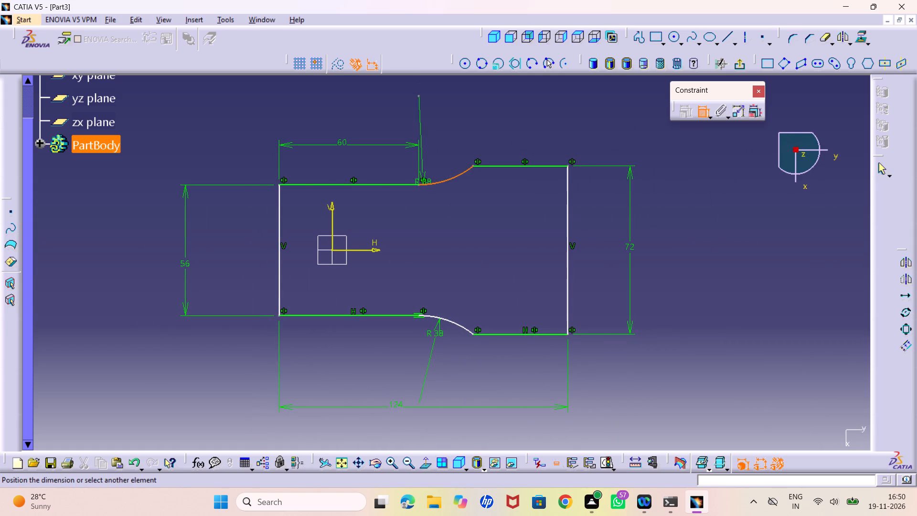
{"action": "left_click", "coordinate": [398, 183]}
{"action": "right_click", "coordinate": [421, 222]}
{"action": "left_click", "coordinate": [457, 277]}
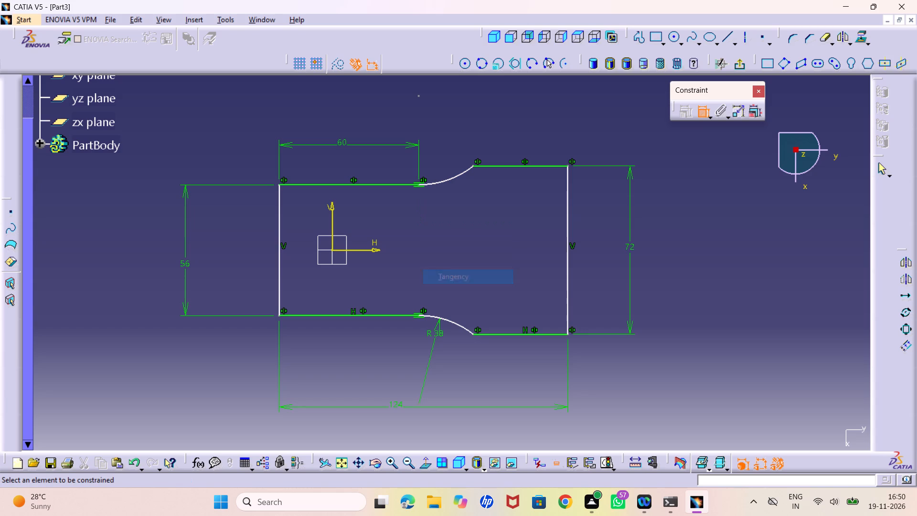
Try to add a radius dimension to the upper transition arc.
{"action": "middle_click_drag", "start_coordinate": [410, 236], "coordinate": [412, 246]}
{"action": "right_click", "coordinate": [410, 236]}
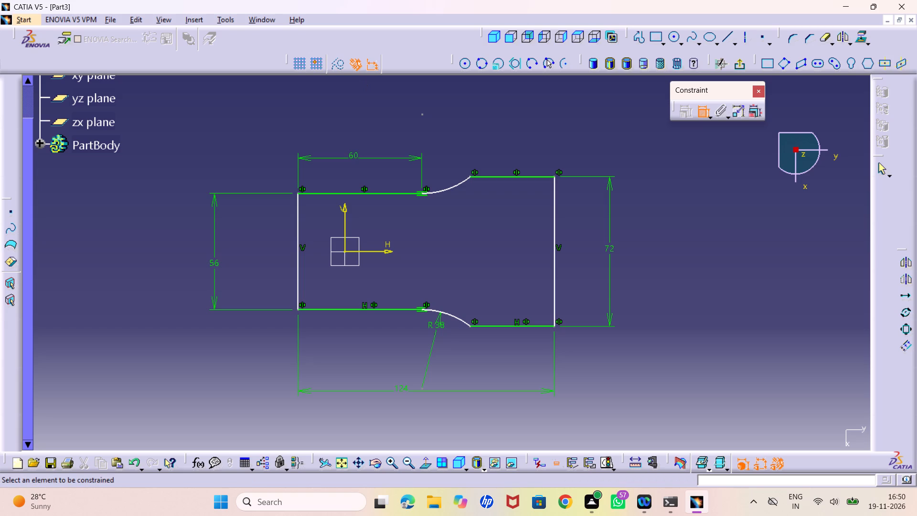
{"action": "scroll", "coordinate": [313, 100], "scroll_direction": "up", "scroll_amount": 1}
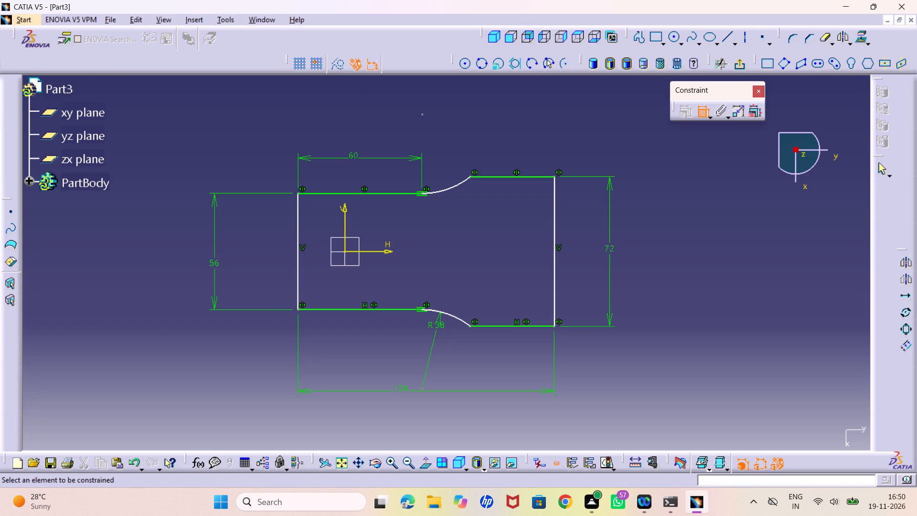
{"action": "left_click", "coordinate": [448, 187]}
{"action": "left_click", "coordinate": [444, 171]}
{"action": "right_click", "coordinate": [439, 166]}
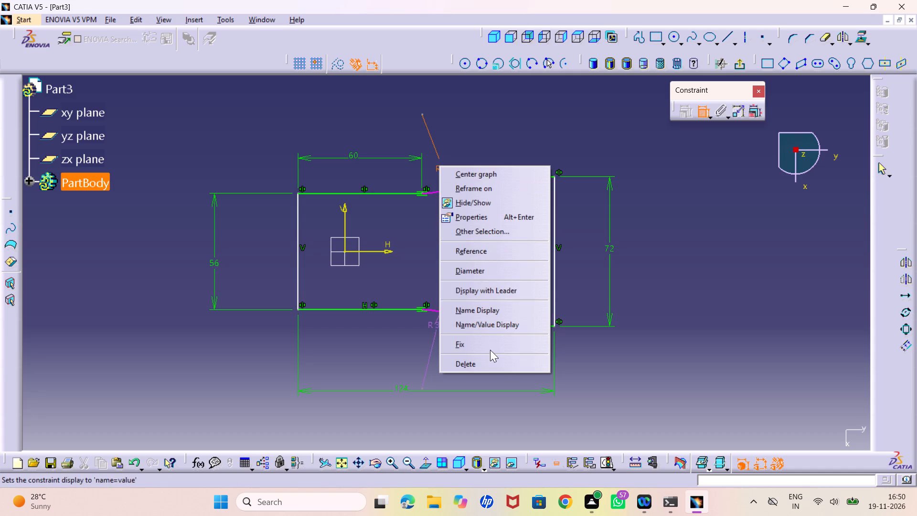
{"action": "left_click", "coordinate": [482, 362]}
Delete the 60 mm length dimension above the narrow section's upper horizontal line.
{"action": "middle_click_drag", "start_coordinate": [424, 267], "coordinate": [431, 282]}
{"action": "right_click", "coordinate": [424, 267]}
{"action": "middle_click_drag", "start_coordinate": [432, 264], "coordinate": [458, 277]}
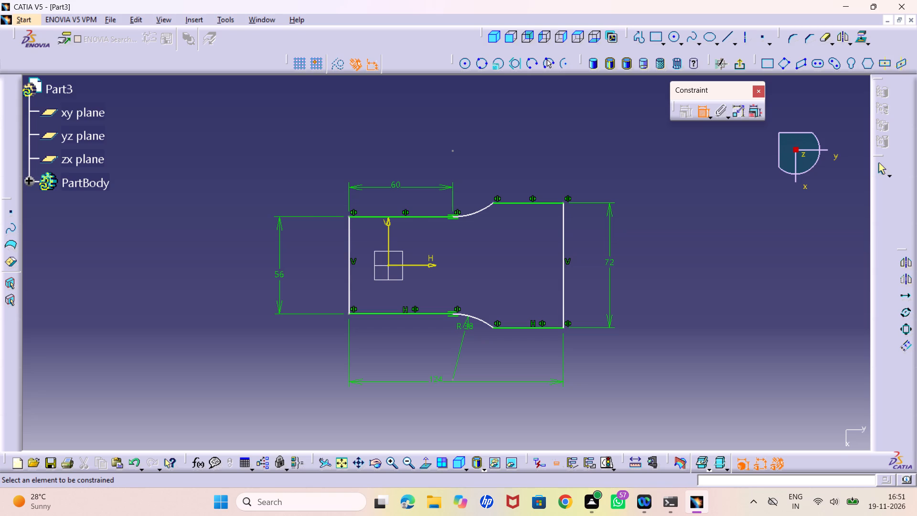
{"action": "right_click", "coordinate": [395, 183]}
{"action": "left_click", "coordinate": [455, 420]}
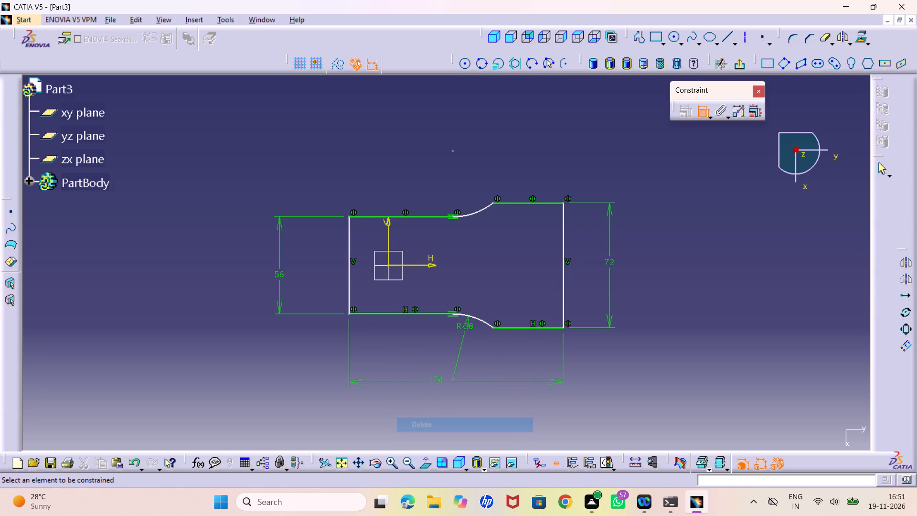
Dimension the horizontal distance from the narrow section's vertical end line to the upper transition arc's start point, placing it above the profile.
{"action": "middle_click_drag", "start_coordinate": [431, 260], "coordinate": [437, 213]}
{"action": "right_click", "coordinate": [431, 260]}
{"action": "middle_click_drag", "start_coordinate": [442, 208], "coordinate": [465, 299]}
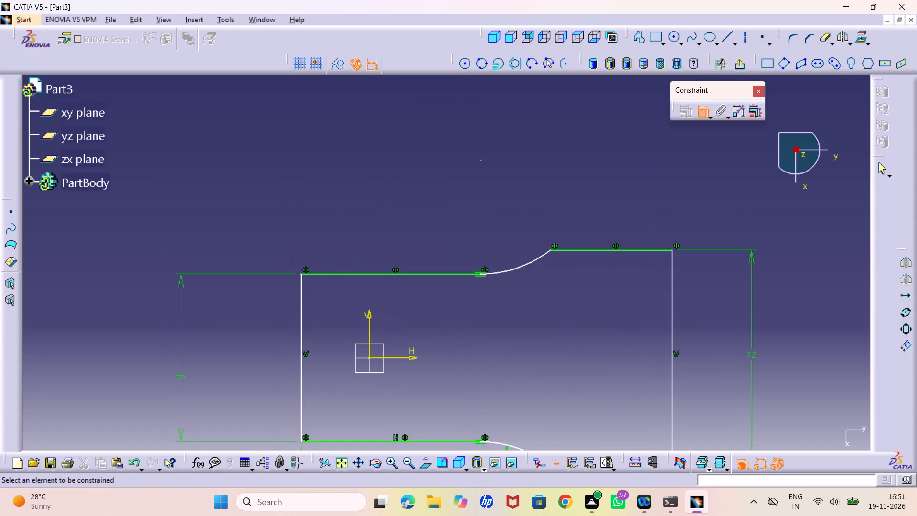
{"action": "left_click", "coordinate": [301, 291]}
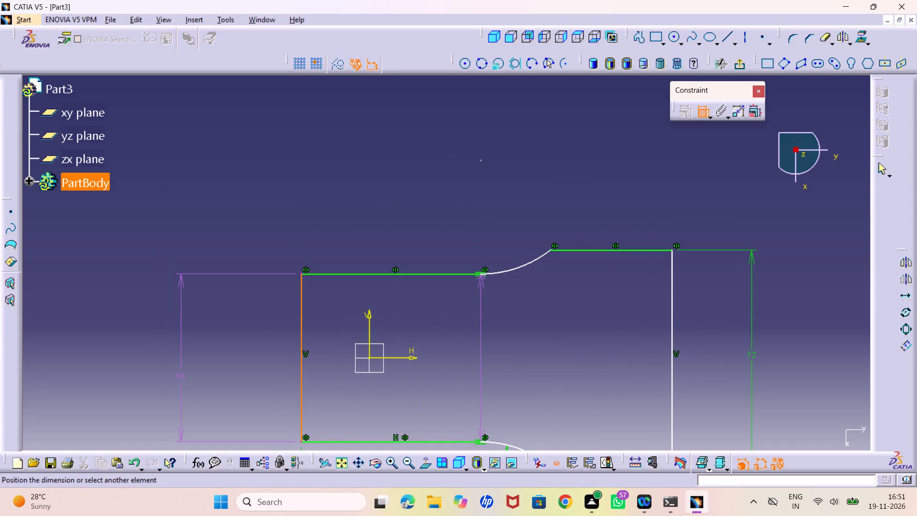
{"action": "left_click", "coordinate": [481, 272]}
{"action": "left_click", "coordinate": [397, 189]}
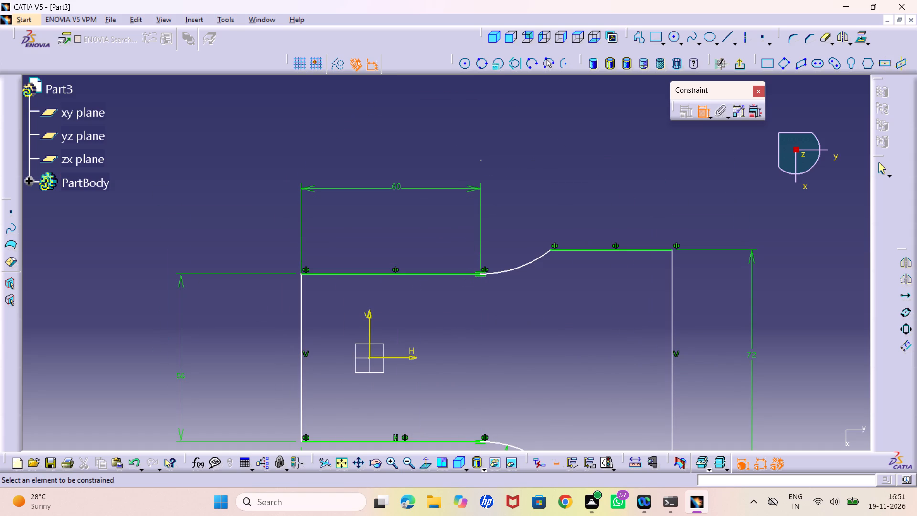
Add a corner of about 57 mm radius between the upper transition arc and the wide section's upper horizontal line.
{"action": "middle_click_drag", "start_coordinate": [423, 236], "coordinate": [436, 287]}
{"action": "right_click", "coordinate": [423, 236]}
{"action": "middle_click_drag", "start_coordinate": [483, 337], "coordinate": [469, 306]}
{"action": "right_click", "coordinate": [469, 306]}
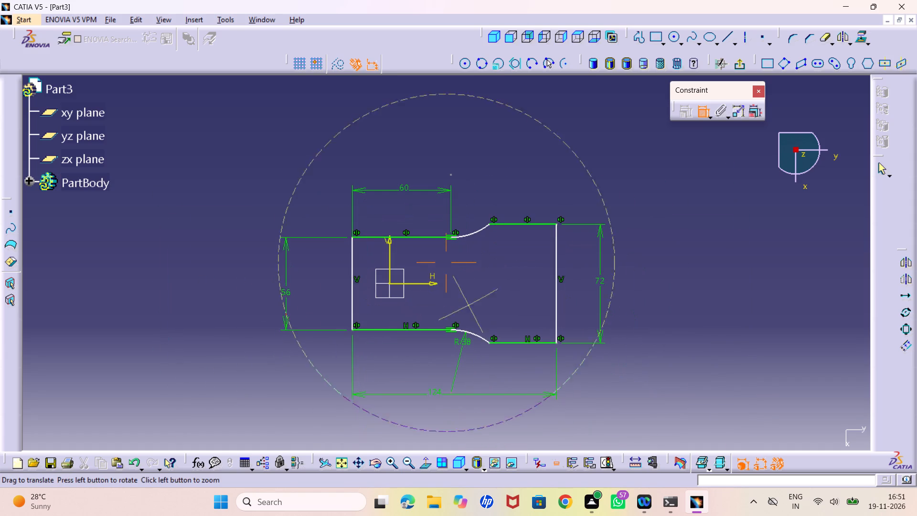
{"action": "middle_click_drag", "start_coordinate": [469, 306], "coordinate": [469, 306]}
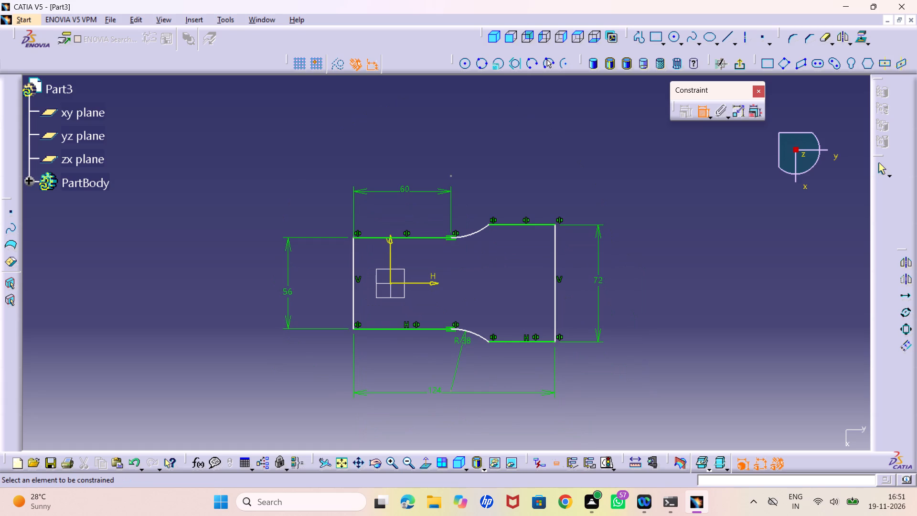
{"action": "middle_click_drag", "start_coordinate": [497, 283], "coordinate": [491, 270]}
{"action": "right_click", "coordinate": [497, 283]}
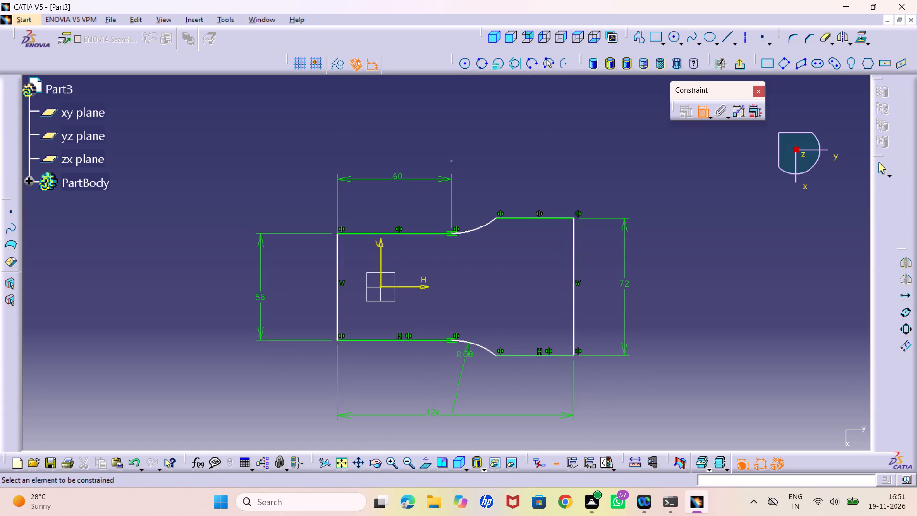
{"action": "middle_click_drag", "start_coordinate": [554, 387], "coordinate": [556, 335]}
{"action": "right_click", "coordinate": [557, 342]}
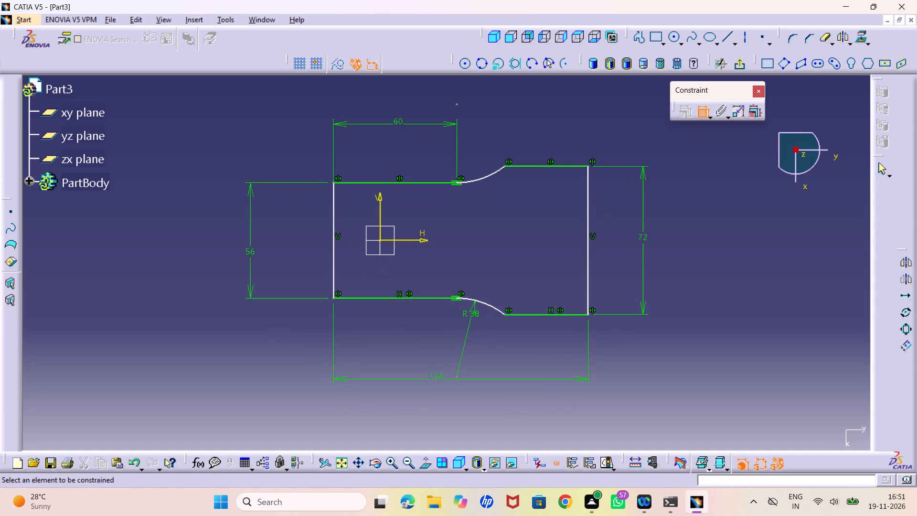
{"action": "middle_click_drag", "start_coordinate": [493, 197], "coordinate": [493, 189]}
{"action": "right_click", "coordinate": [493, 197]}
{"action": "middle_click_drag", "start_coordinate": [523, 203], "coordinate": [521, 217]}
{"action": "left_click", "coordinate": [789, 39]}
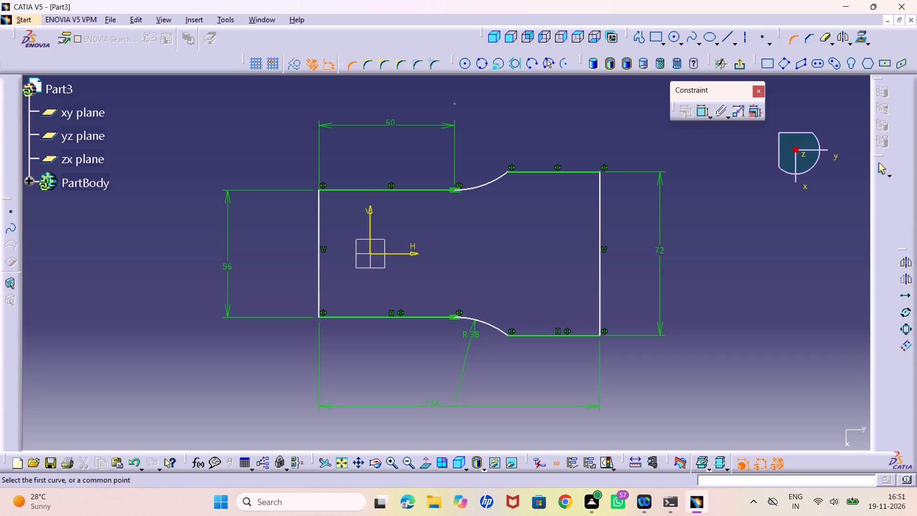
{"action": "left_click", "coordinate": [498, 180]}
{"action": "left_click", "coordinate": [517, 171]}
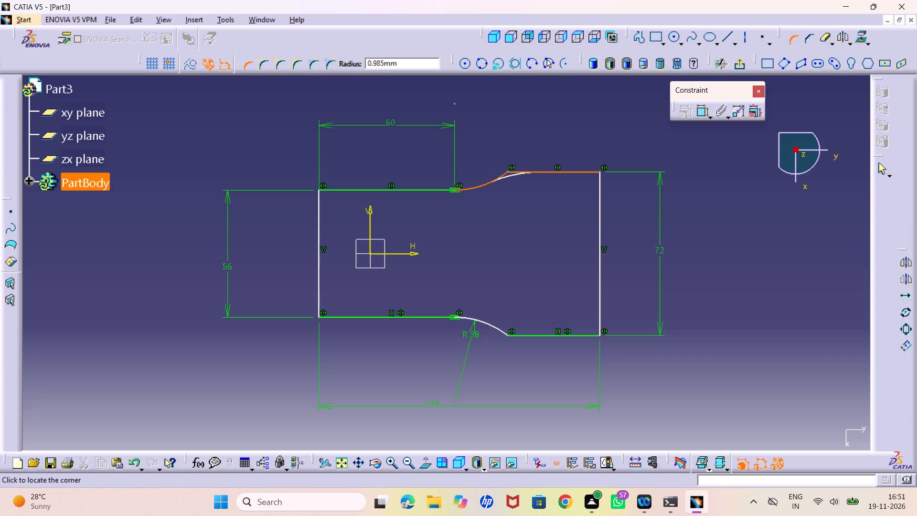
{"action": "left_click", "coordinate": [509, 176]}
{"action": "middle_click_drag", "start_coordinate": [515, 199], "coordinate": [514, 175]}
{"action": "right_click", "coordinate": [515, 199]}
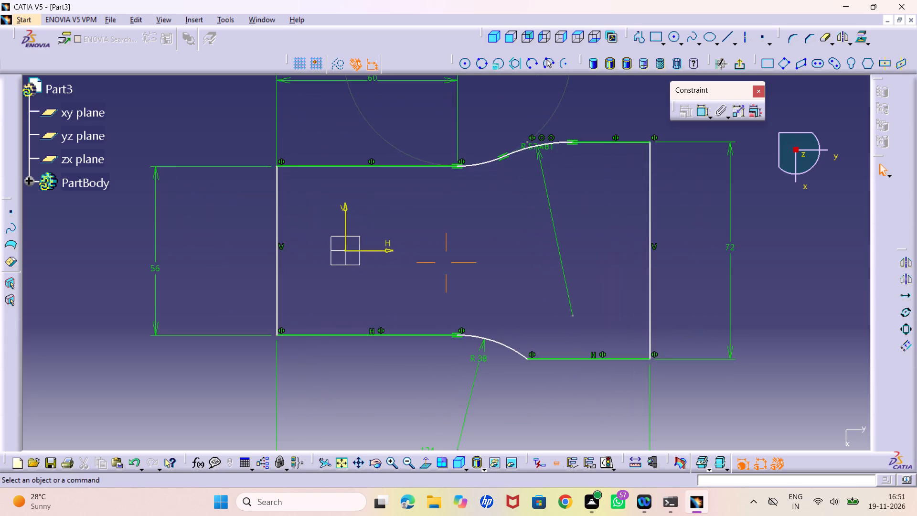
Set the radius of the upper corner at the wide section to 26 mm.
{"action": "middle_click_drag", "start_coordinate": [518, 190], "coordinate": [509, 204]}
{"action": "double_click", "coordinate": [534, 165]}
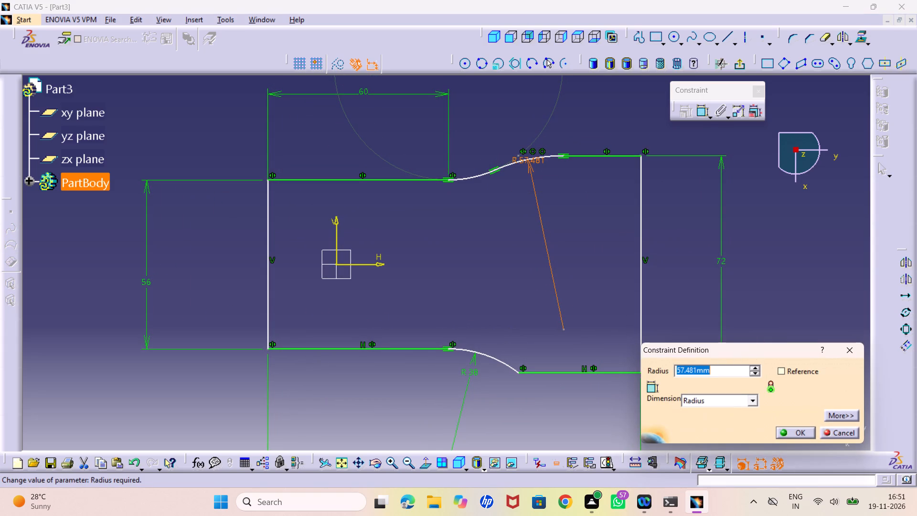
{"action": "type", "text": "26"}
{"action": "key", "text": "Return"}
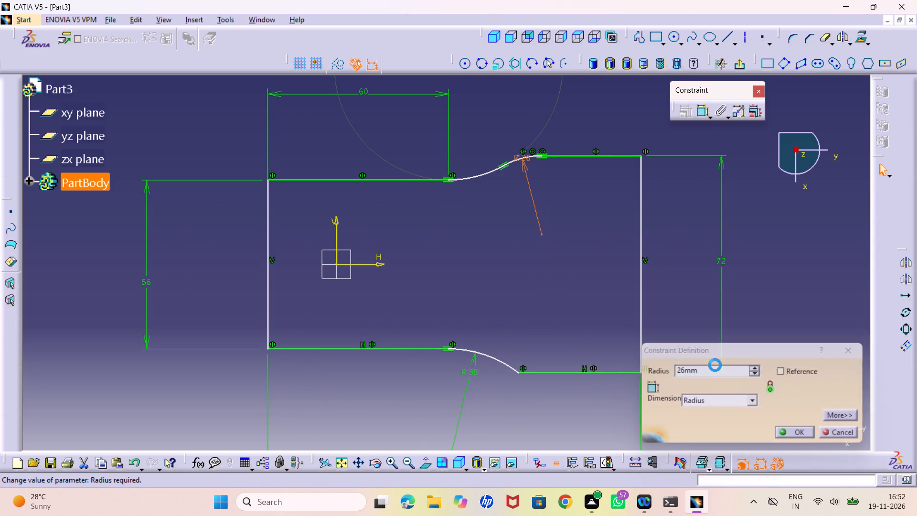
{"action": "left_click", "coordinate": [550, 253]}
Add a corner of about 96 mm radius between the lower transition arc and the wide section's lower horizontal line.
{"action": "middle_click_drag", "start_coordinate": [468, 294], "coordinate": [468, 272]}
{"action": "right_click", "coordinate": [468, 294]}
{"action": "middle_click_drag", "start_coordinate": [511, 285], "coordinate": [488, 243]}
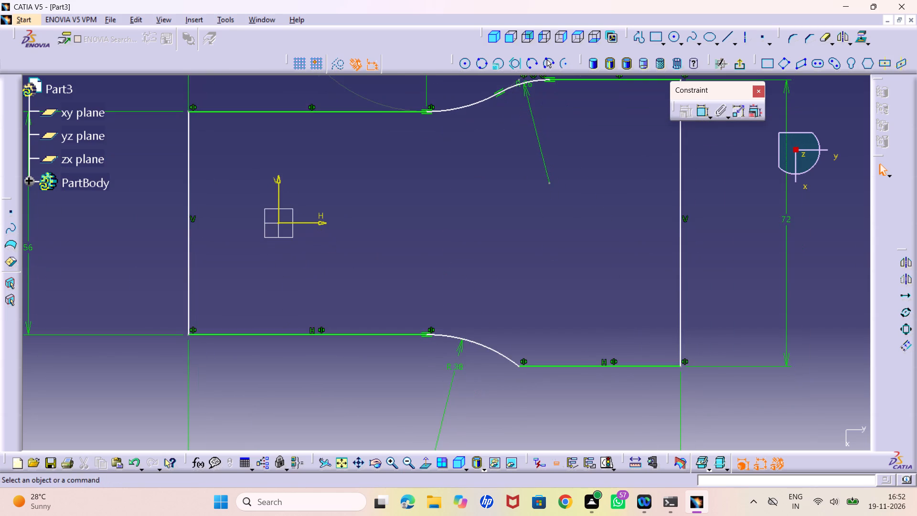
{"action": "middle_click_drag", "start_coordinate": [510, 340], "coordinate": [501, 305]}
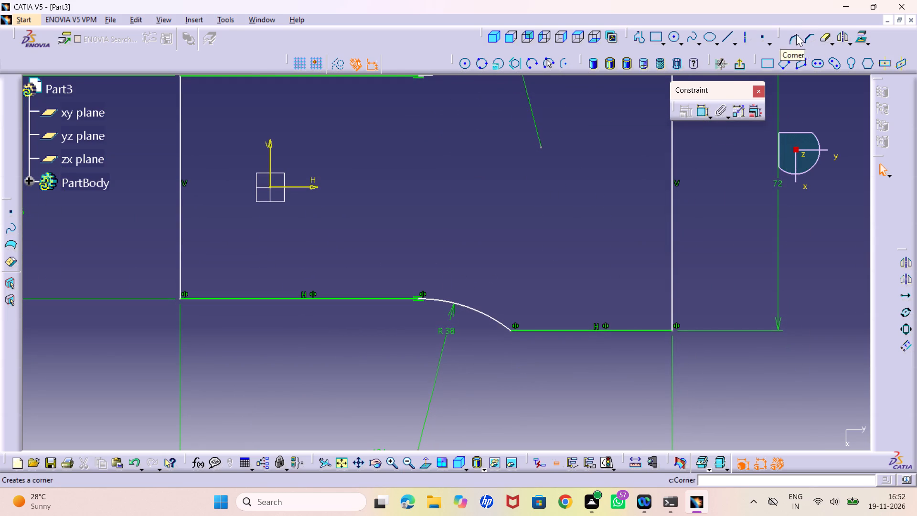
{"action": "left_click", "coordinate": [795, 33]}
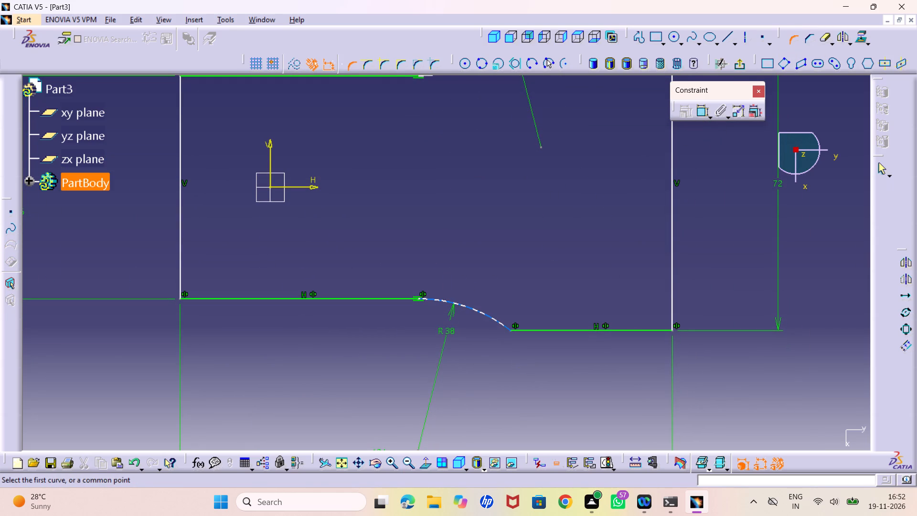
{"action": "left_click", "coordinate": [491, 319]}
{"action": "left_click", "coordinate": [527, 330]}
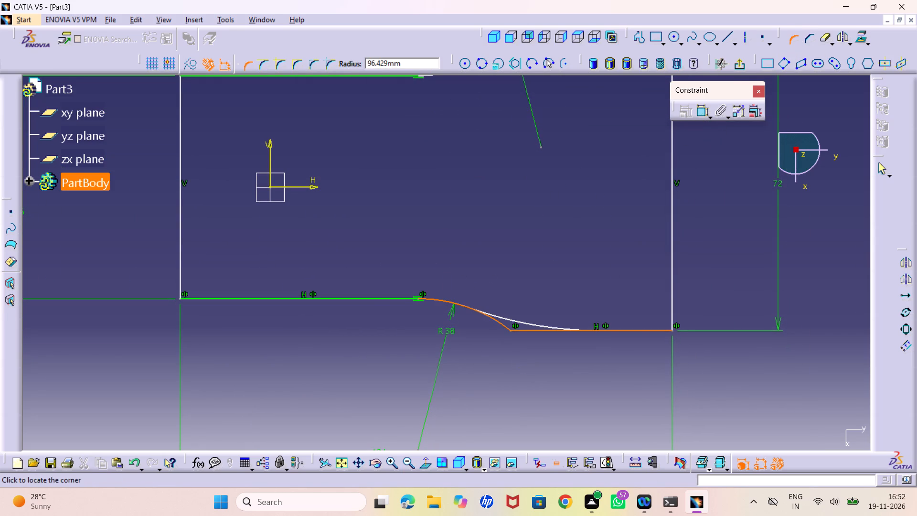
{"action": "left_click", "coordinate": [519, 321]}
Set the radius of the lower corner at the wide section to 26 mm.
{"action": "double_click", "coordinate": [527, 314]}
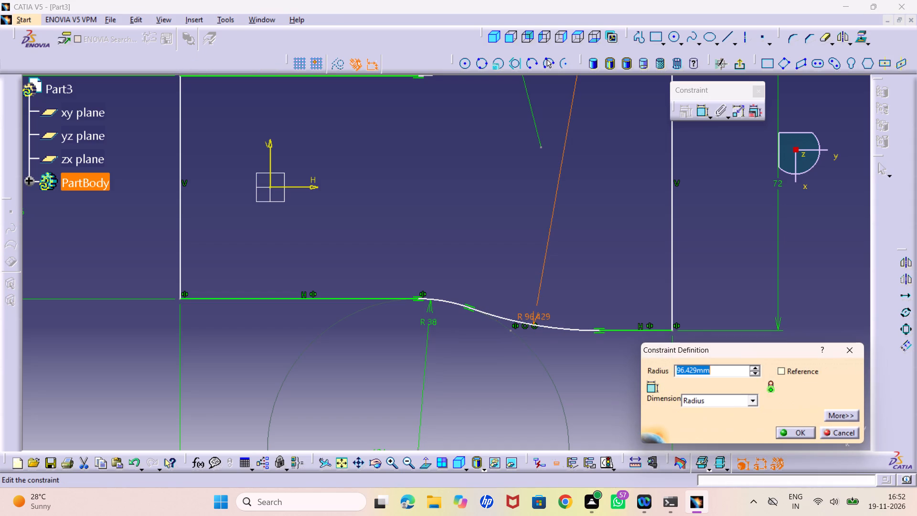
{"action": "key", "text": "2"}
{"action": "key", "text": "6"}
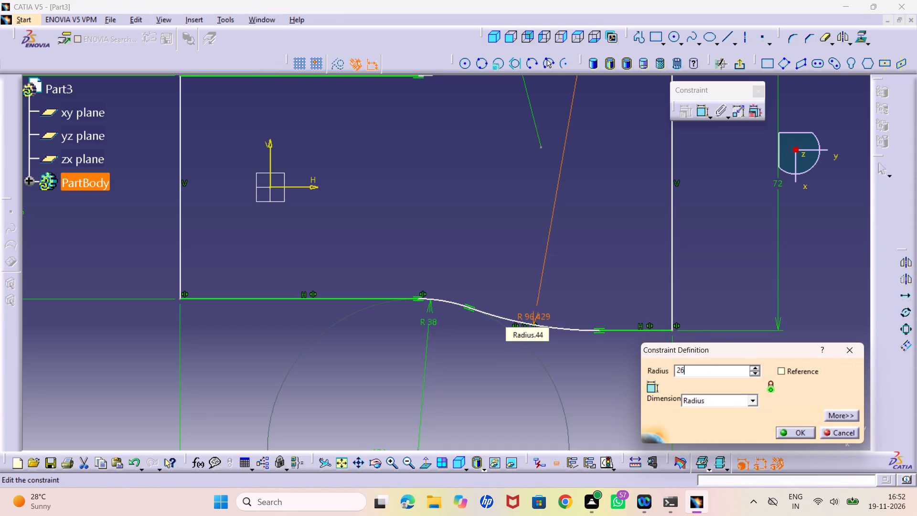
{"action": "key", "text": "Return"}
Examine the whole profile and its upper and lower arc transitions.
{"action": "middle_click_drag", "start_coordinate": [508, 174], "coordinate": [522, 226]}
{"action": "right_click", "coordinate": [508, 174]}
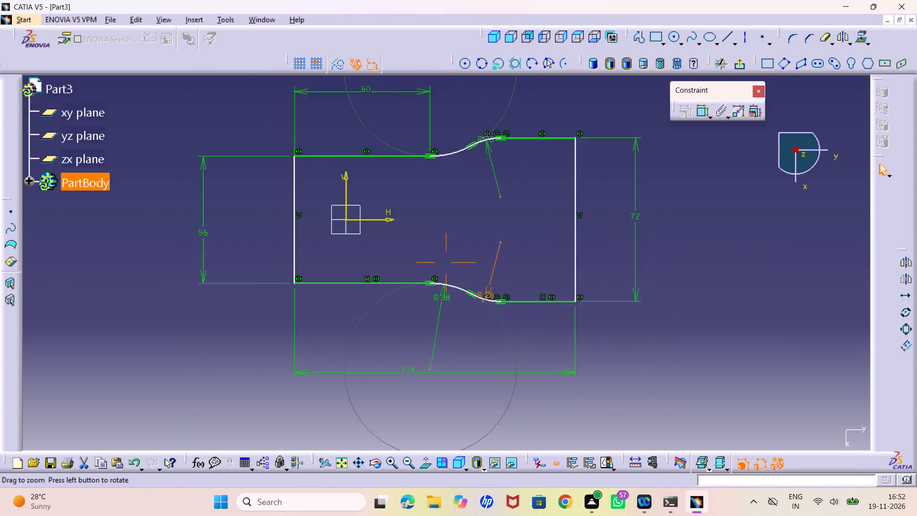
{"action": "middle_click_drag", "start_coordinate": [522, 226], "coordinate": [528, 248]}
{"action": "middle_click_drag", "start_coordinate": [523, 230], "coordinate": [530, 258]}
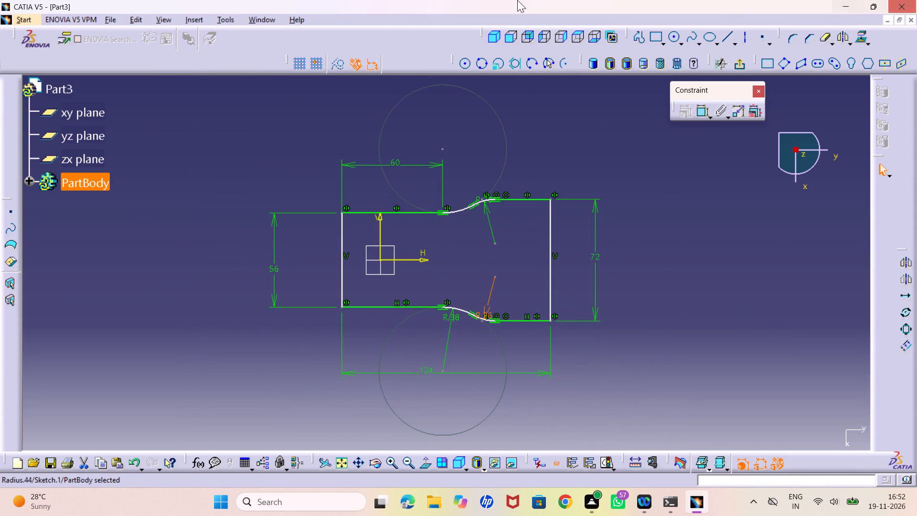
{"action": "middle_click_drag", "start_coordinate": [485, 251], "coordinate": [488, 233]}
{"action": "right_click", "coordinate": [485, 251]}
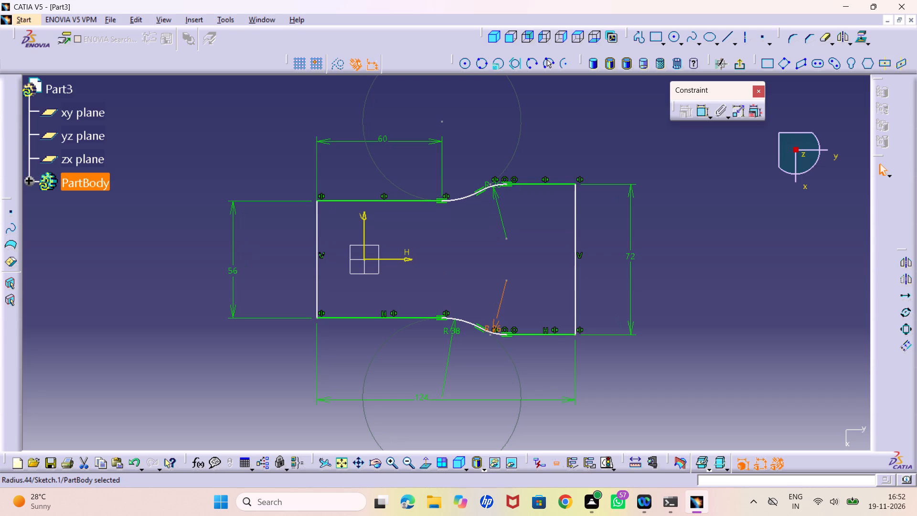
{"action": "middle_click_drag", "start_coordinate": [499, 234], "coordinate": [497, 220]}
{"action": "right_click", "coordinate": [499, 234]}
{"action": "left_click", "coordinate": [472, 247]}
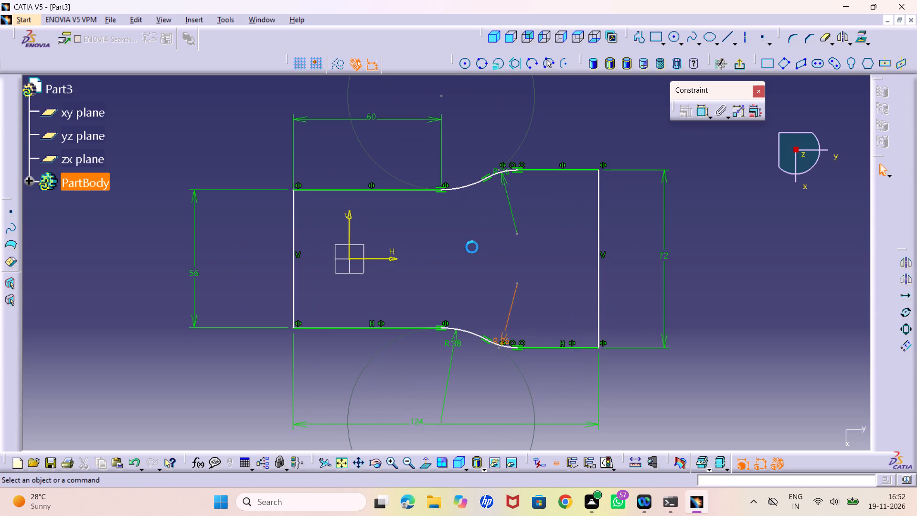
{"action": "middle_click_drag", "start_coordinate": [499, 269], "coordinate": [500, 224]}
{"action": "right_click", "coordinate": [498, 268]}
{"action": "middle_click_drag", "start_coordinate": [480, 279], "coordinate": [467, 242]}
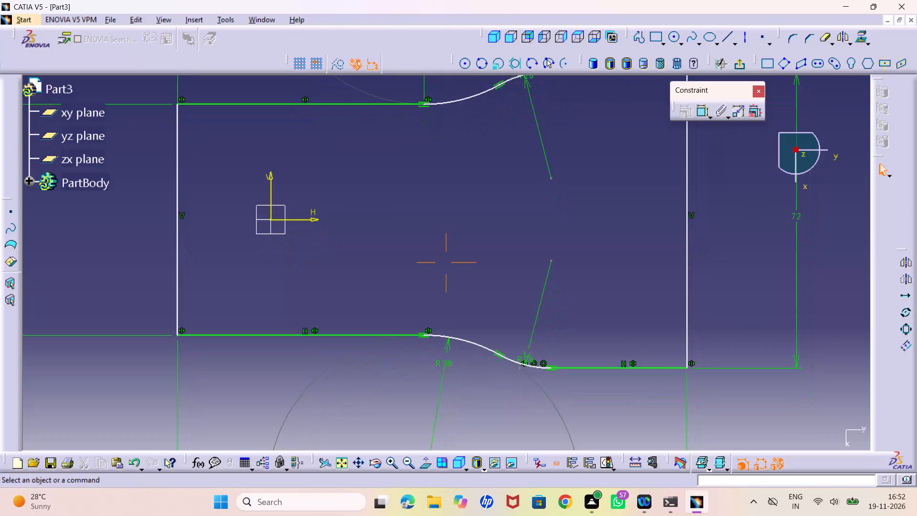
{"action": "middle_click_drag", "start_coordinate": [467, 242], "coordinate": [485, 268]}
{"action": "right_click", "coordinate": [467, 240]}
{"action": "middle_click_drag", "start_coordinate": [493, 258], "coordinate": [495, 268]}
{"action": "right_click", "coordinate": [493, 258]}
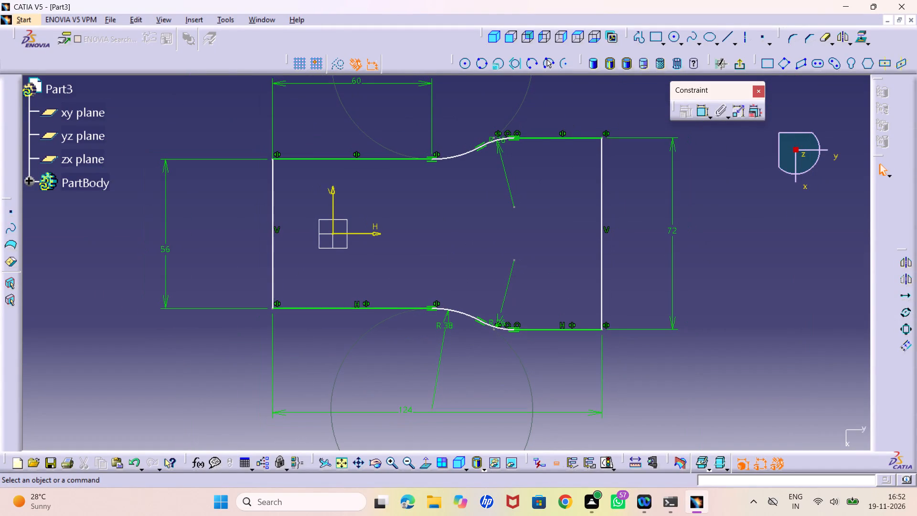
{"action": "middle_click_drag", "start_coordinate": [547, 264], "coordinate": [554, 276]}
{"action": "right_click", "coordinate": [547, 264]}
{"action": "middle_click_drag", "start_coordinate": [553, 276], "coordinate": [553, 230]}
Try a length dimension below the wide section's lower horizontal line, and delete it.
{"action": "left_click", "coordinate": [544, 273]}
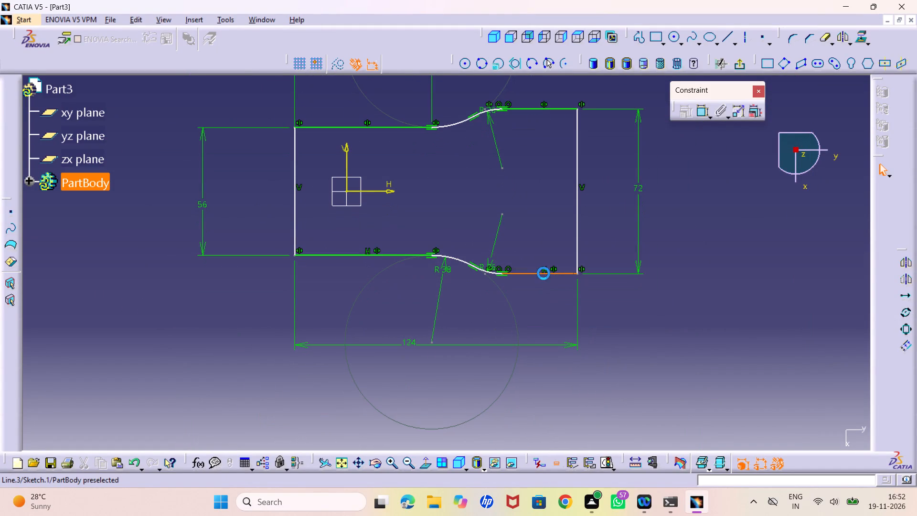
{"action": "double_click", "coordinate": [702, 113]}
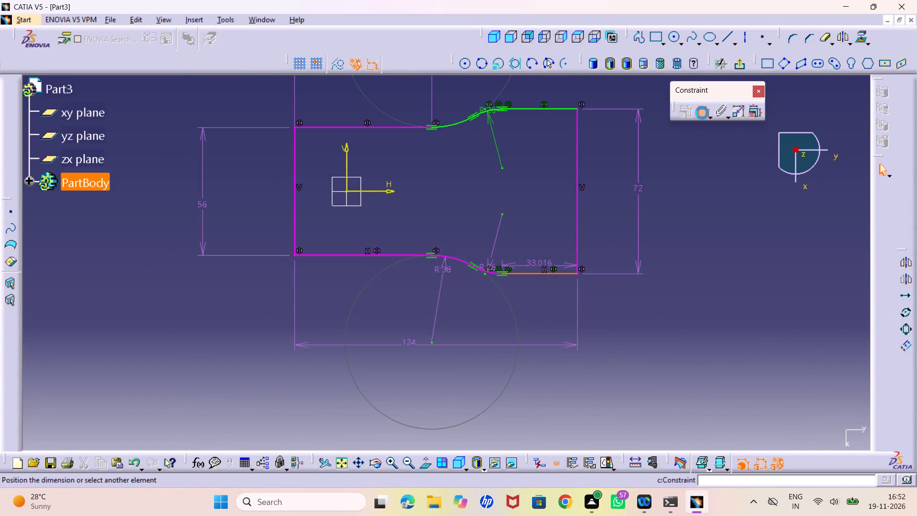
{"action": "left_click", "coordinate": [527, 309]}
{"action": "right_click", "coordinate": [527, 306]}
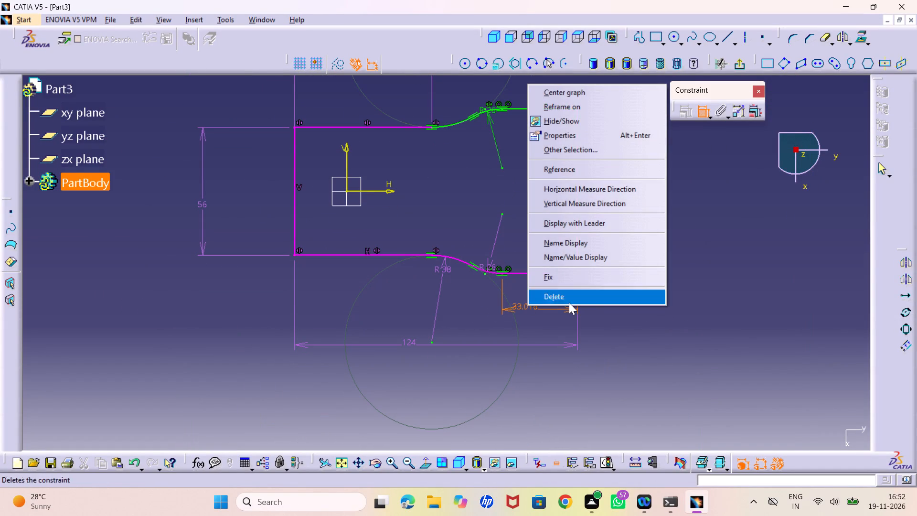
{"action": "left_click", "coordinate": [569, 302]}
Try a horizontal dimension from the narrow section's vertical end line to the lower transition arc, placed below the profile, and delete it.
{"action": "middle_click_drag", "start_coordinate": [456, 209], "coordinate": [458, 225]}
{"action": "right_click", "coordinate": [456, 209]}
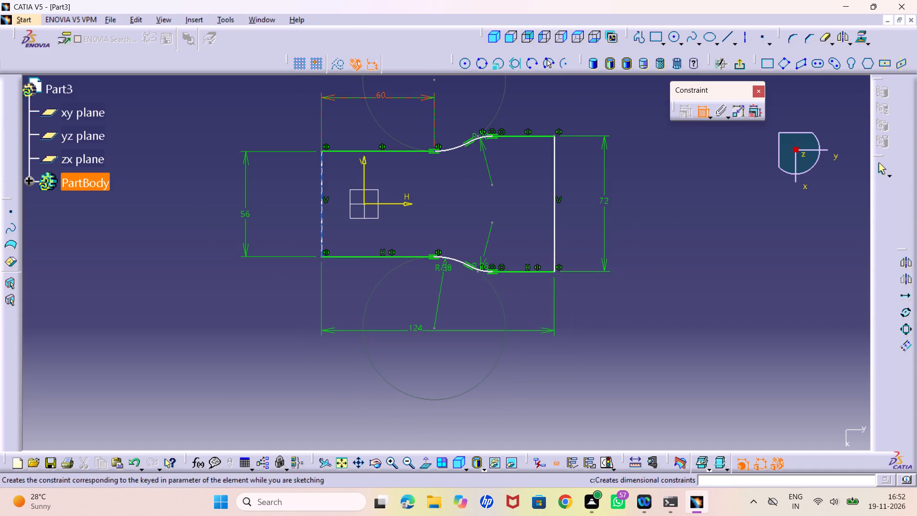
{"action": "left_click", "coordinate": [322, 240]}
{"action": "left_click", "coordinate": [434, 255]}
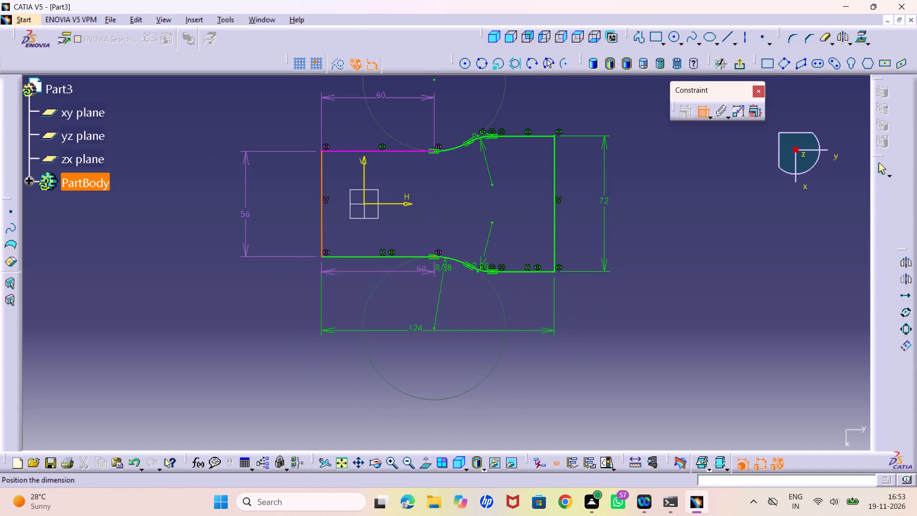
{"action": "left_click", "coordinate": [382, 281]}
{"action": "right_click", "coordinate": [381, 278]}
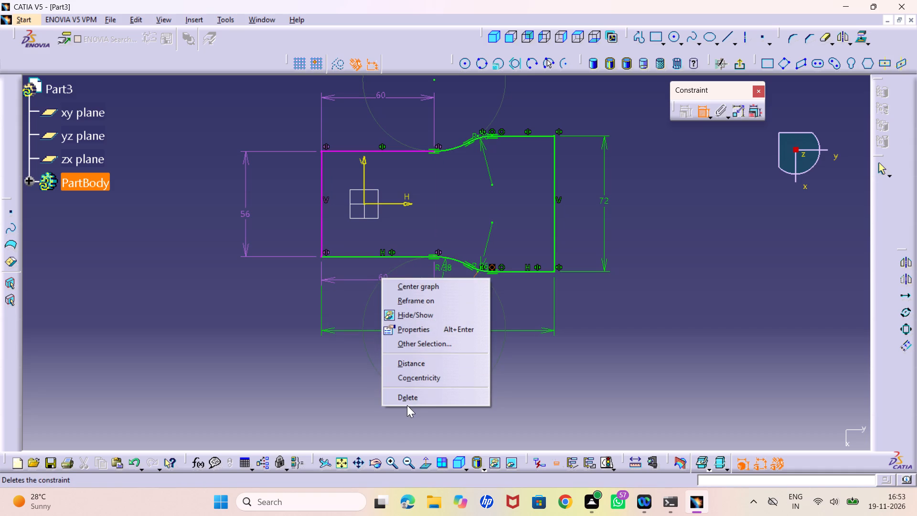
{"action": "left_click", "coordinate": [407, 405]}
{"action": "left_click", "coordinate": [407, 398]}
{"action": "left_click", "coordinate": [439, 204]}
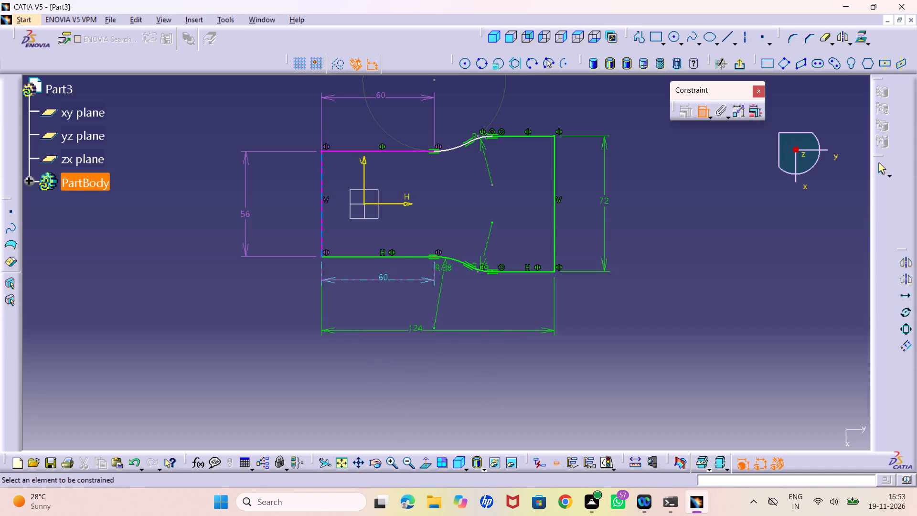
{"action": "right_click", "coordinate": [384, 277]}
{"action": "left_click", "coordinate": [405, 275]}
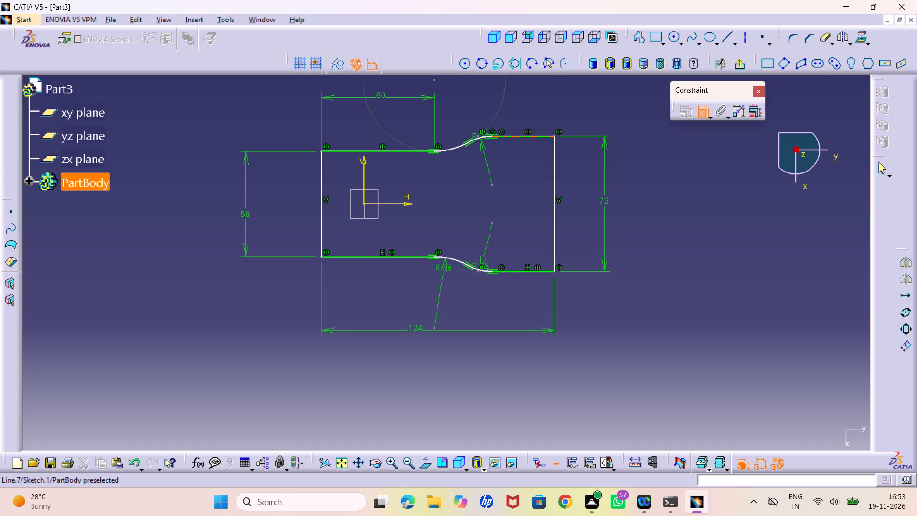
Dimension the radius of the upper transition arc next to the narrow section, placing it above the arc.
{"action": "left_click", "coordinate": [456, 150]}
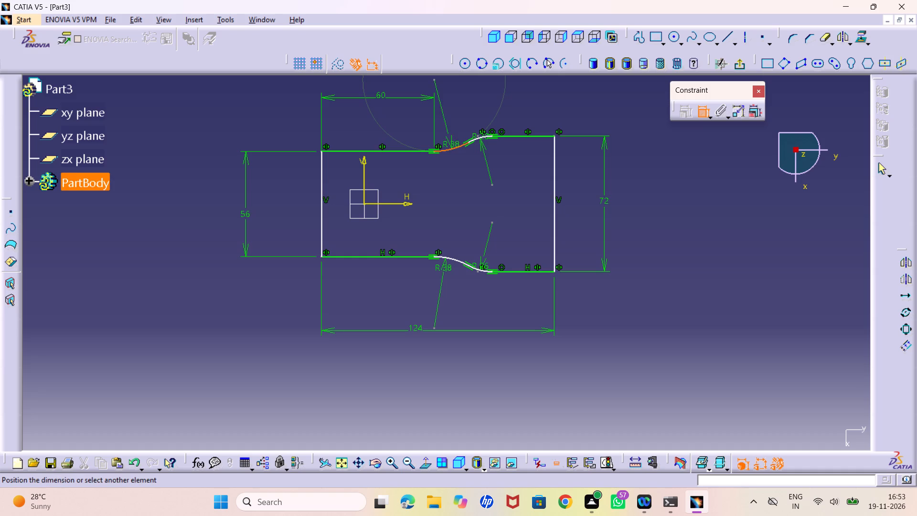
{"action": "left_click", "coordinate": [453, 136]}
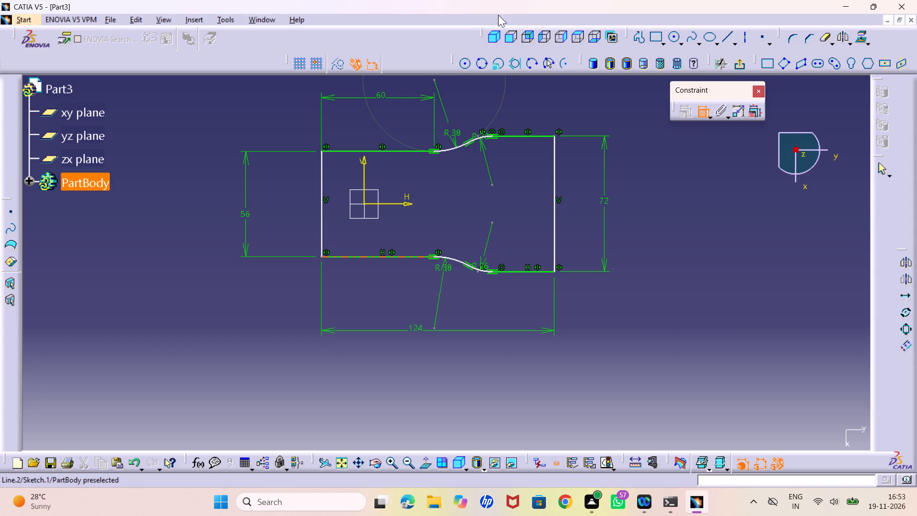
Reposition the upper and lower 26 mm radius dimensions inside the profile, clear of the arcs and constraint symbols.
{"action": "middle_click_drag", "start_coordinate": [475, 178], "coordinate": [471, 219]}
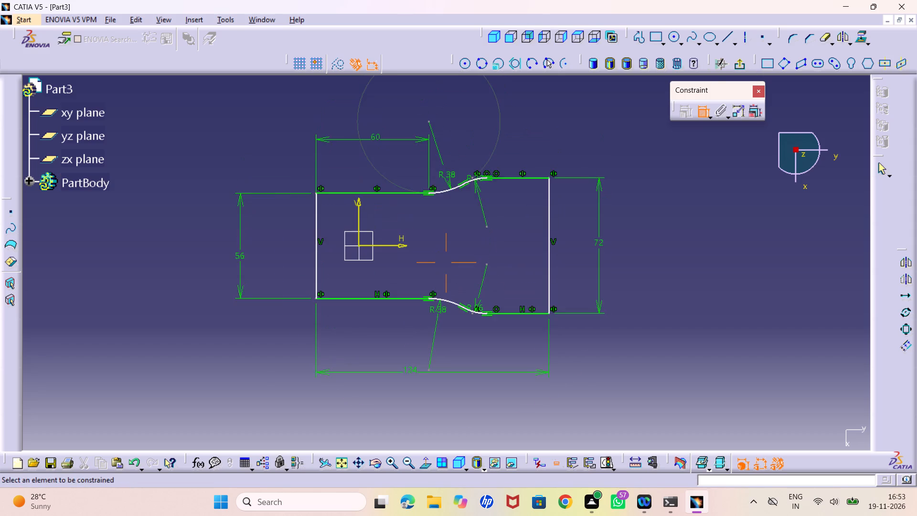
{"action": "right_click", "coordinate": [471, 219]}
{"action": "middle_click_drag", "start_coordinate": [471, 219], "coordinate": [461, 192]}
{"action": "middle_click_drag", "start_coordinate": [454, 233], "coordinate": [476, 218]}
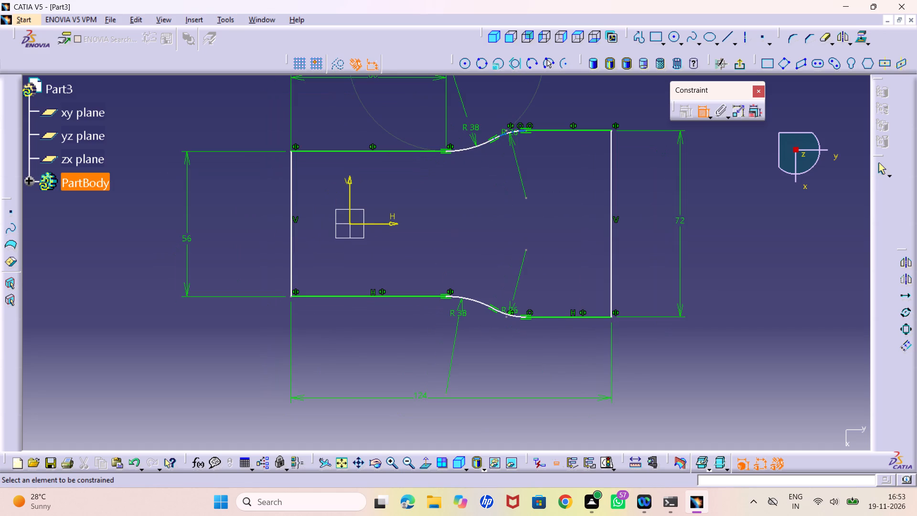
{"action": "left_click_drag", "start_coordinate": [512, 137], "coordinate": [521, 161]}
{"action": "left_click_drag", "start_coordinate": [514, 307], "coordinate": [523, 290]}
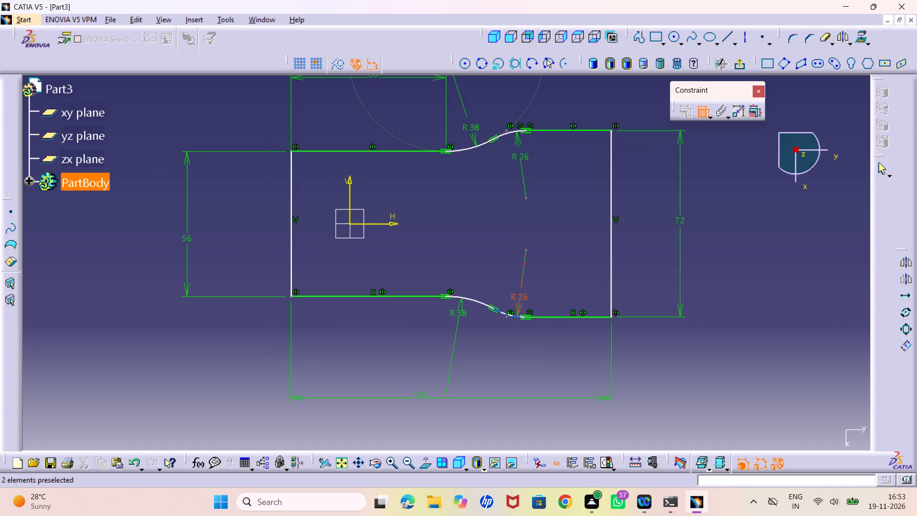
{"action": "left_click_drag", "start_coordinate": [523, 290], "coordinate": [518, 287]}
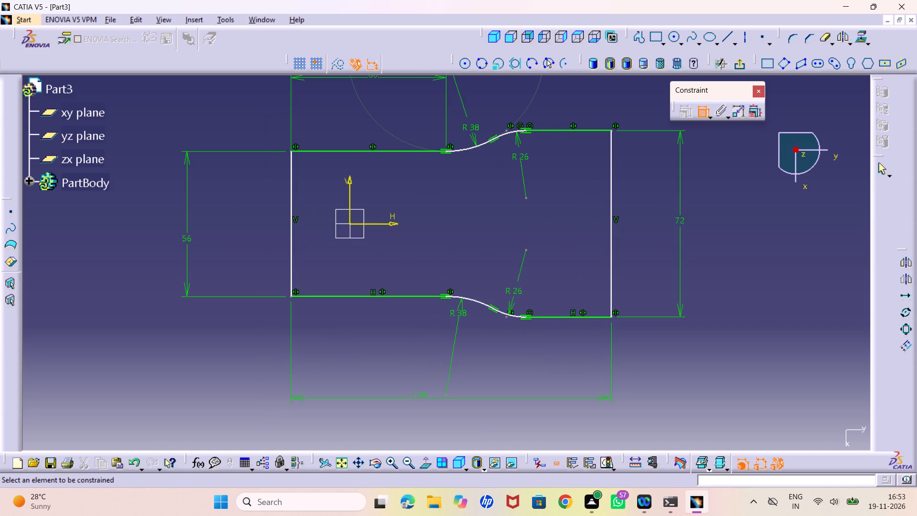
Delete the 72 mm height dimension beside the wide section.
{"action": "middle_click_drag", "start_coordinate": [533, 250], "coordinate": [535, 261]}
{"action": "right_click", "coordinate": [533, 250]}
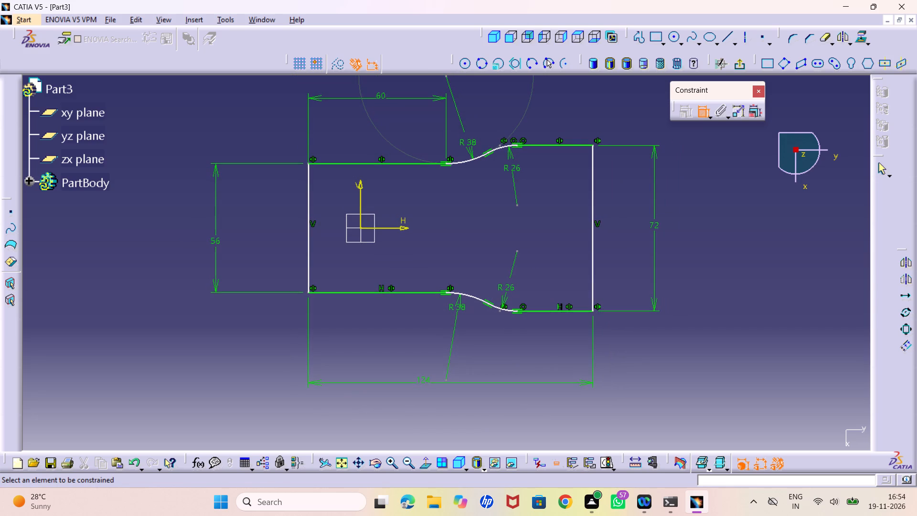
{"action": "right_click", "coordinate": [657, 221]}
{"action": "left_click", "coordinate": [685, 439]}
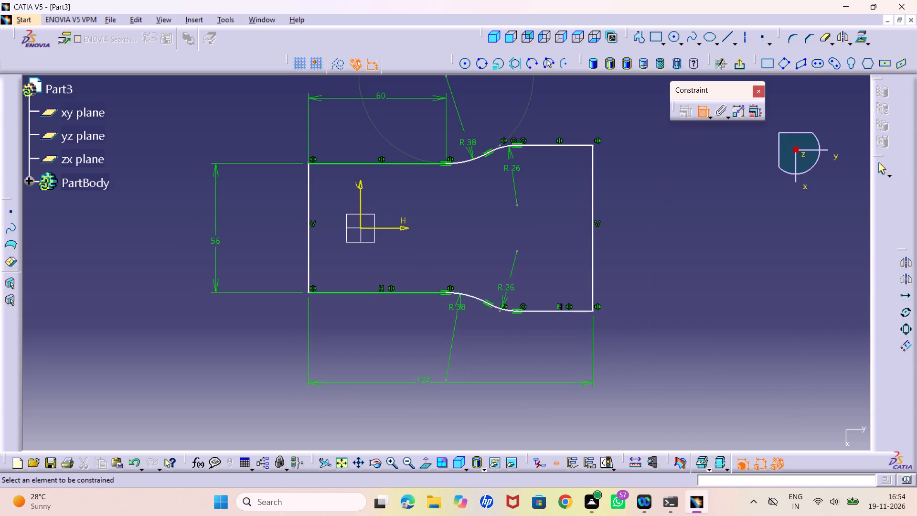
Dimension the distance between the wide section's upper and lower horizontal lines, placing it just outside the vertical end line.
{"action": "left_click", "coordinate": [561, 143]}
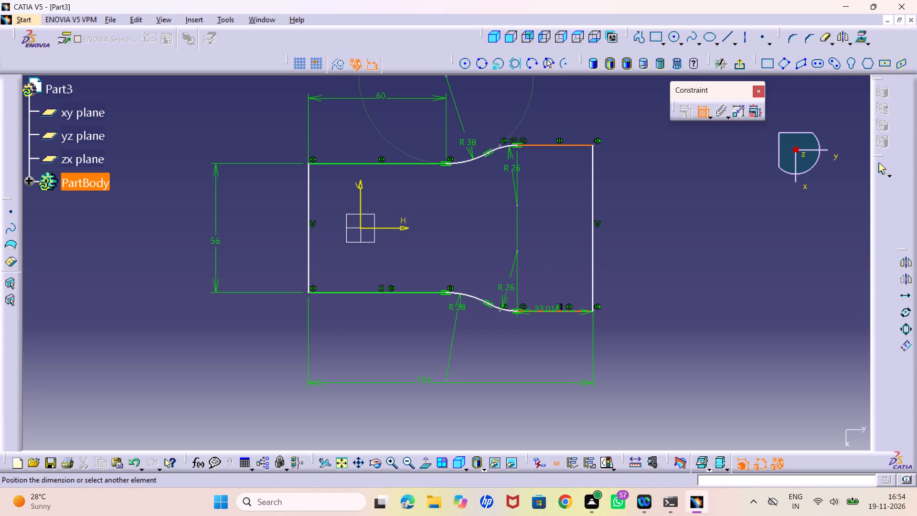
{"action": "left_click", "coordinate": [542, 310]}
{"action": "left_click", "coordinate": [642, 226]}
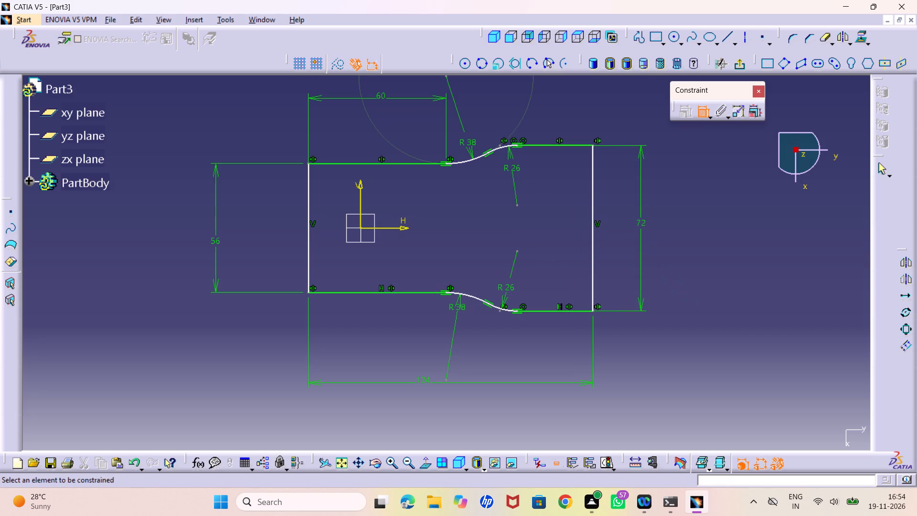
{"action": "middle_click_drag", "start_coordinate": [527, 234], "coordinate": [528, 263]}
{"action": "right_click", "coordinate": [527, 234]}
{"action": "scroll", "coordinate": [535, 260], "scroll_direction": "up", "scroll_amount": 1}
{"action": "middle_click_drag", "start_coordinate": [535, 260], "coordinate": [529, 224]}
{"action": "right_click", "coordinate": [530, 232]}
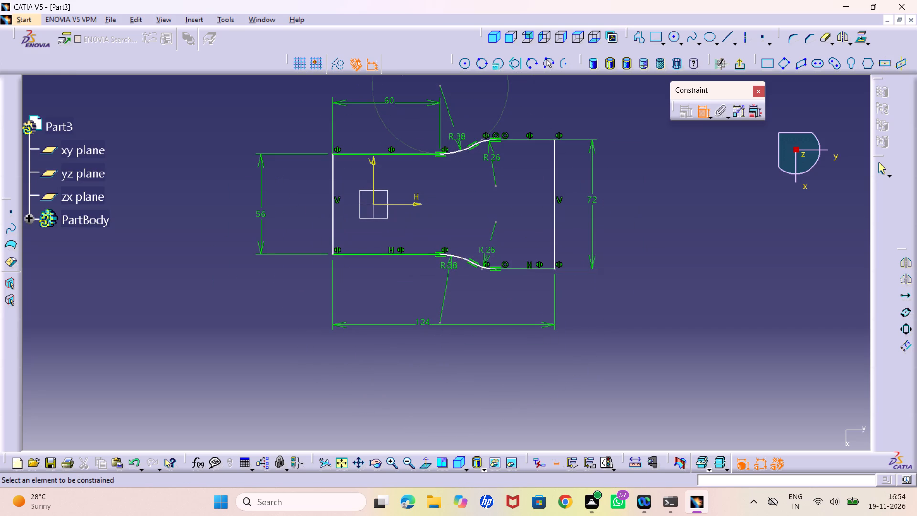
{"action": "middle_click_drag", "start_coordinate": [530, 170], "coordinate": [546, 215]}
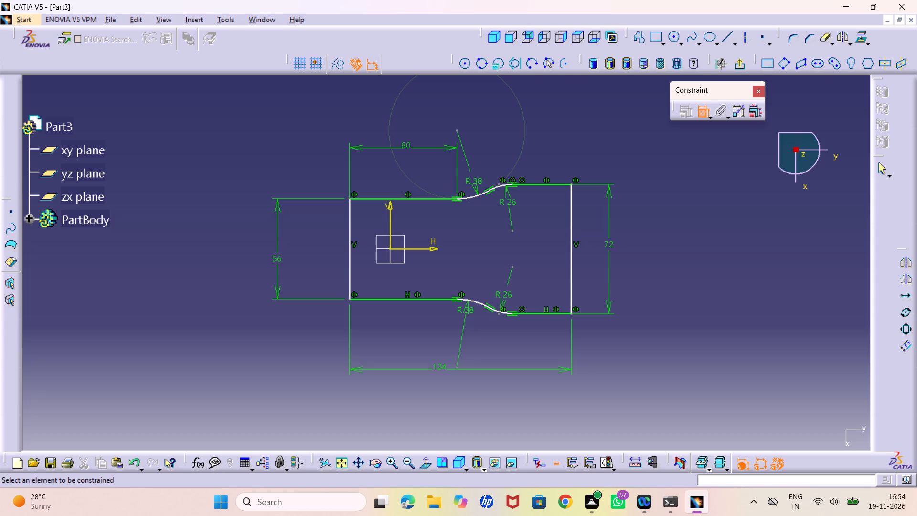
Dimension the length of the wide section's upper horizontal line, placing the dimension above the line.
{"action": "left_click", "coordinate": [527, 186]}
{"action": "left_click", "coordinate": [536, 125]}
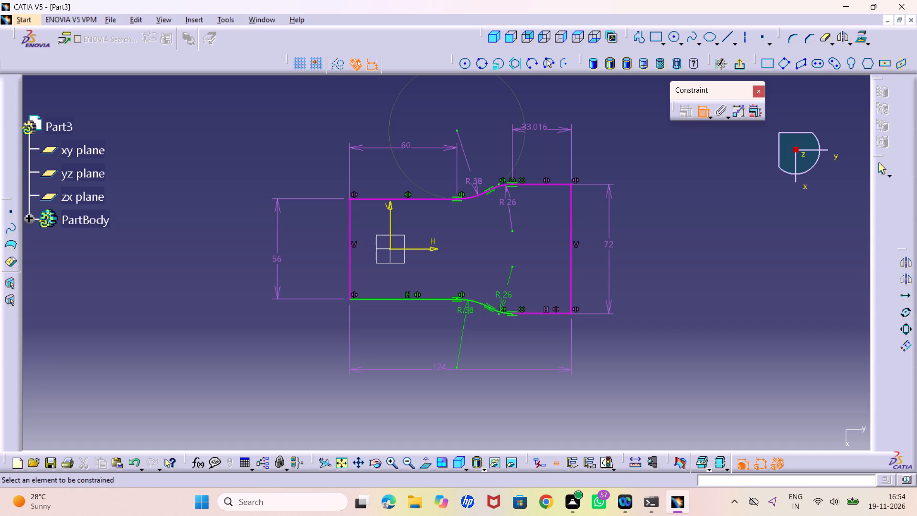
Save the part as frame in the engine blower folder, as a CATPart.
{"action": "key", "text": "ctrl+s"}
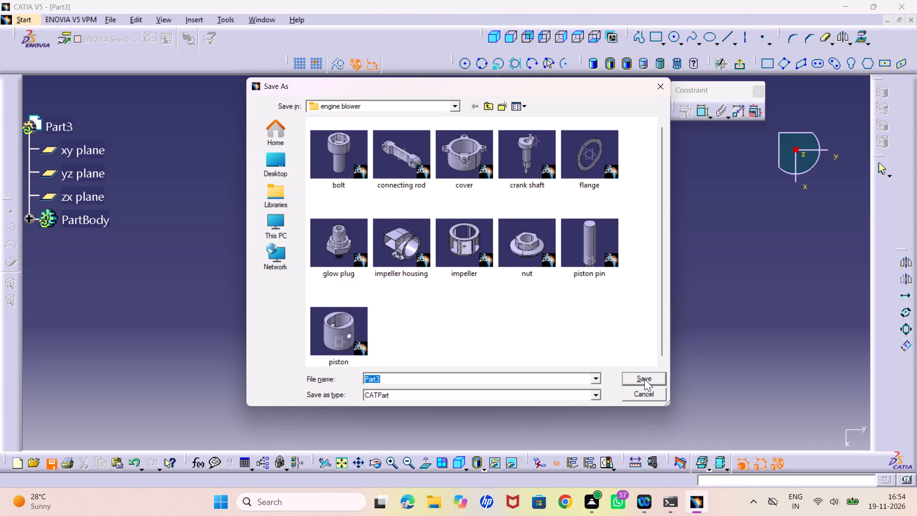
{"action": "type", "text": "fra"}
{"action": "type", "text": "me"}
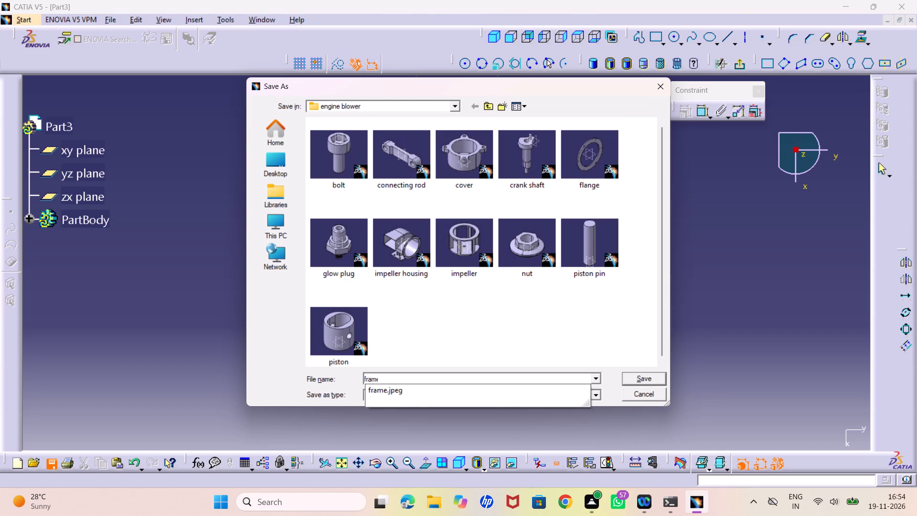
{"action": "key", "text": "Return"}
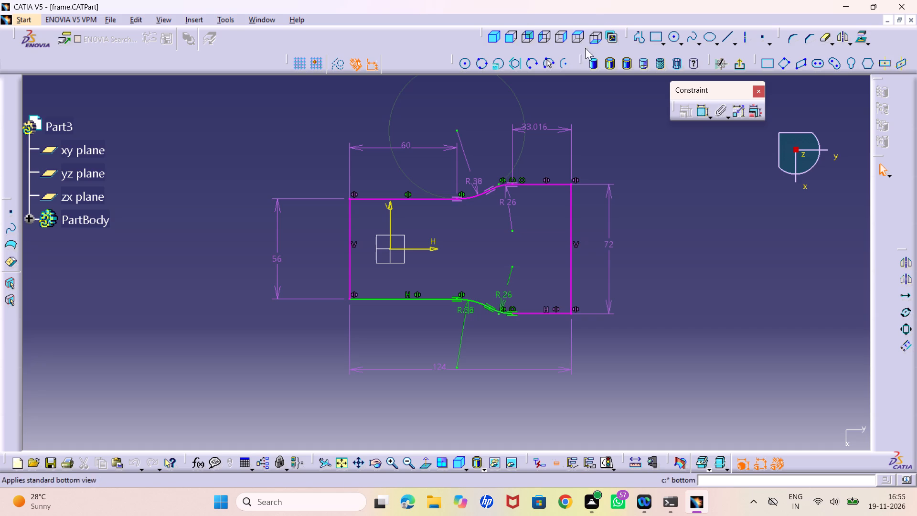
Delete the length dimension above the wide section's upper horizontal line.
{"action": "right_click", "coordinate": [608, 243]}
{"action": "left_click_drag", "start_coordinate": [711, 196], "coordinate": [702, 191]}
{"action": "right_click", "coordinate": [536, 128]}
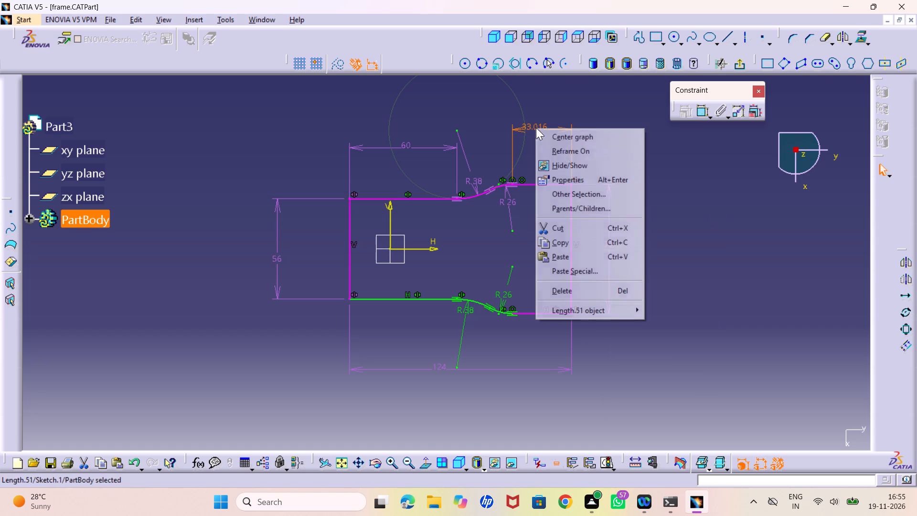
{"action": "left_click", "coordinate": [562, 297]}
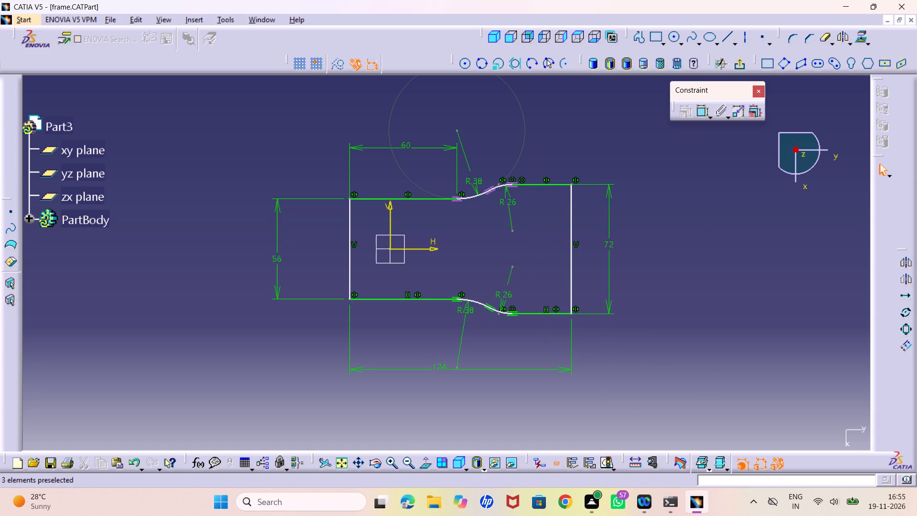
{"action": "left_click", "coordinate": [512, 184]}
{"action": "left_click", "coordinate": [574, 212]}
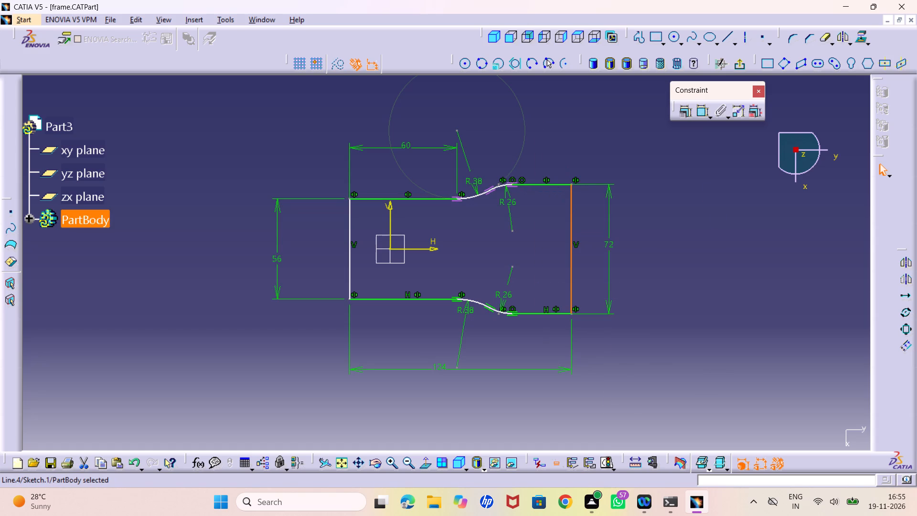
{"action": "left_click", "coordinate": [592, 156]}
Move the 124 mm overall length dimension closer beneath the profile.
{"action": "middle_click_drag", "start_coordinate": [479, 253], "coordinate": [463, 185]}
{"action": "right_click", "coordinate": [479, 253]}
{"action": "middle_click_drag", "start_coordinate": [565, 226], "coordinate": [484, 290]}
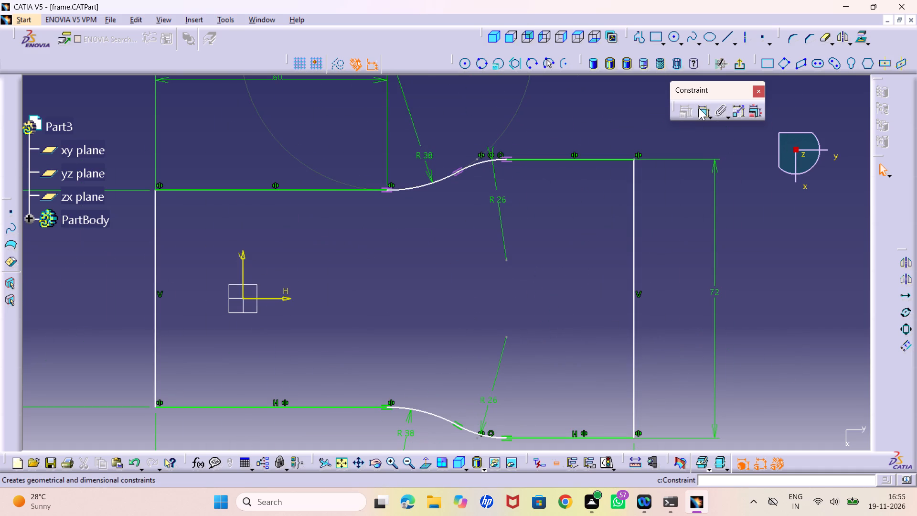
{"action": "double_click", "coordinate": [699, 108]}
{"action": "middle_click_drag", "start_coordinate": [554, 204], "coordinate": [554, 274]}
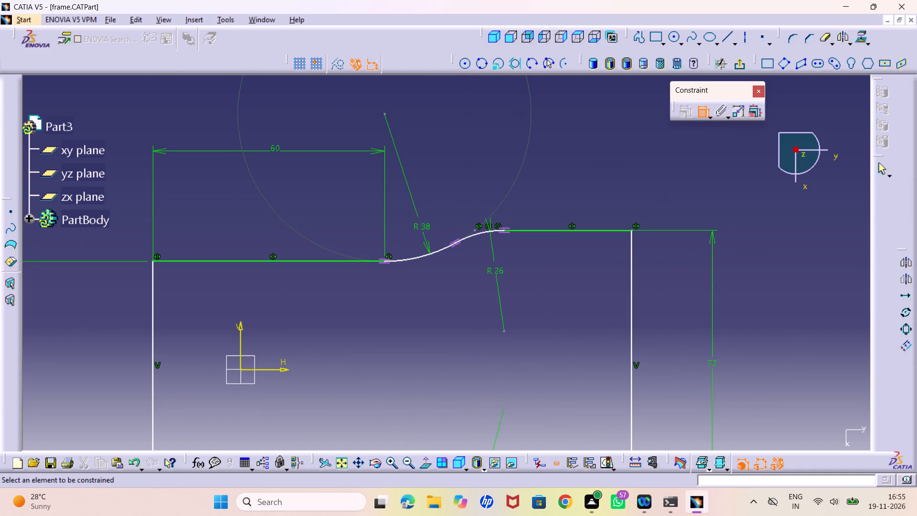
{"action": "middle_click_drag", "start_coordinate": [510, 384], "coordinate": [514, 408]}
{"action": "right_click", "coordinate": [510, 384]}
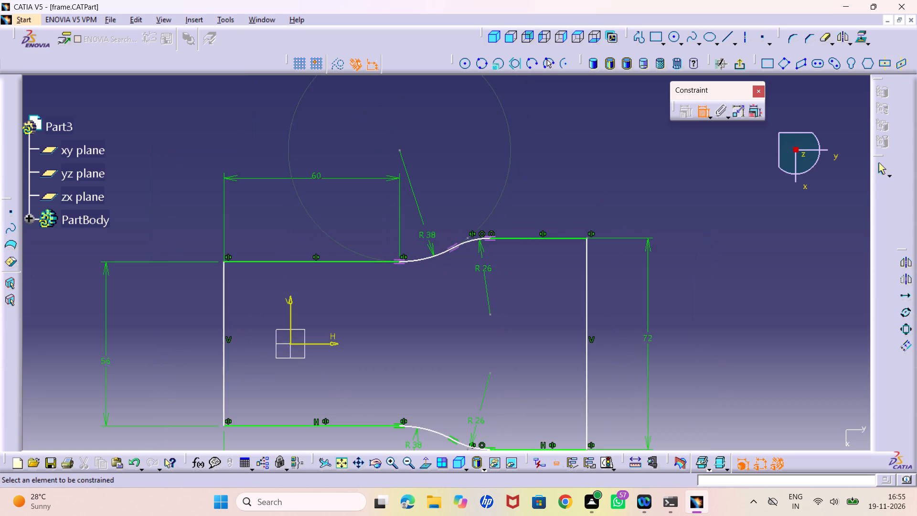
{"action": "middle_click_drag", "start_coordinate": [504, 372], "coordinate": [548, 211]}
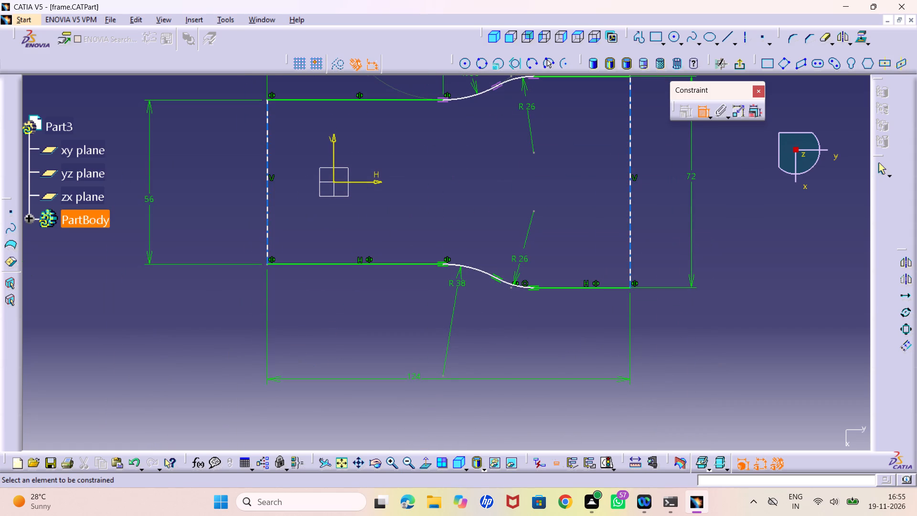
{"action": "left_click_drag", "start_coordinate": [618, 379], "coordinate": [614, 319]}
Move the 56 mm height dimension closer to the narrow section's vertical end line.
{"action": "middle_click_drag", "start_coordinate": [574, 184], "coordinate": [573, 231]}
{"action": "right_click", "coordinate": [573, 195]}
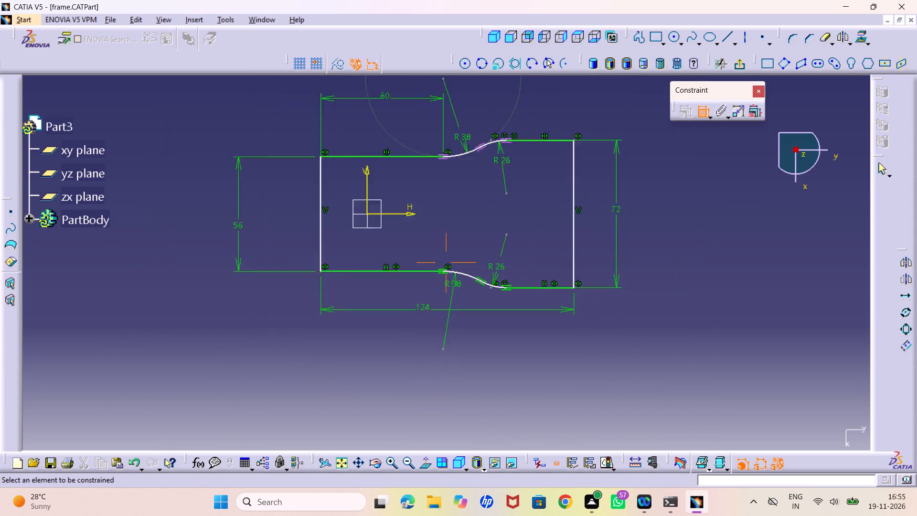
{"action": "middle_click_drag", "start_coordinate": [573, 231], "coordinate": [570, 244]}
{"action": "middle_click_drag", "start_coordinate": [553, 199], "coordinate": [548, 169]}
{"action": "right_click", "coordinate": [552, 199]}
{"action": "middle_click_drag", "start_coordinate": [548, 169], "coordinate": [542, 193]}
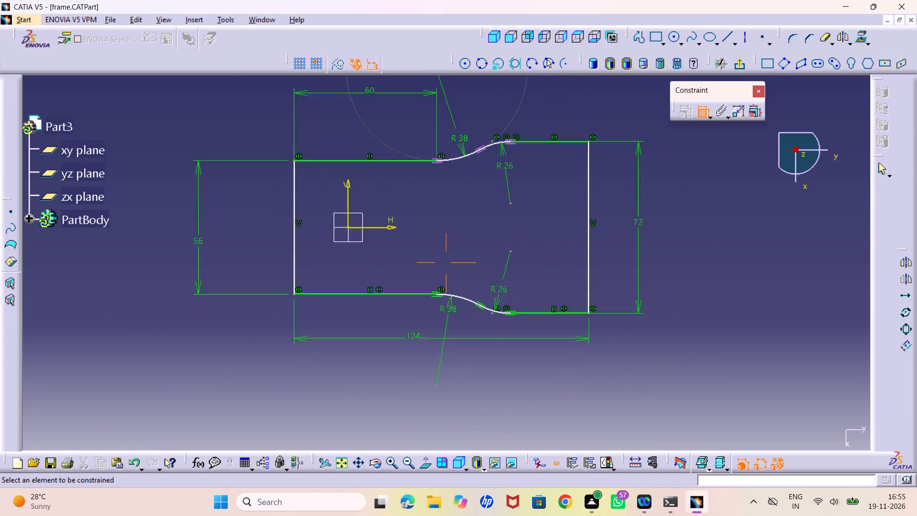
{"action": "middle_click_drag", "start_coordinate": [542, 193], "coordinate": [534, 218]}
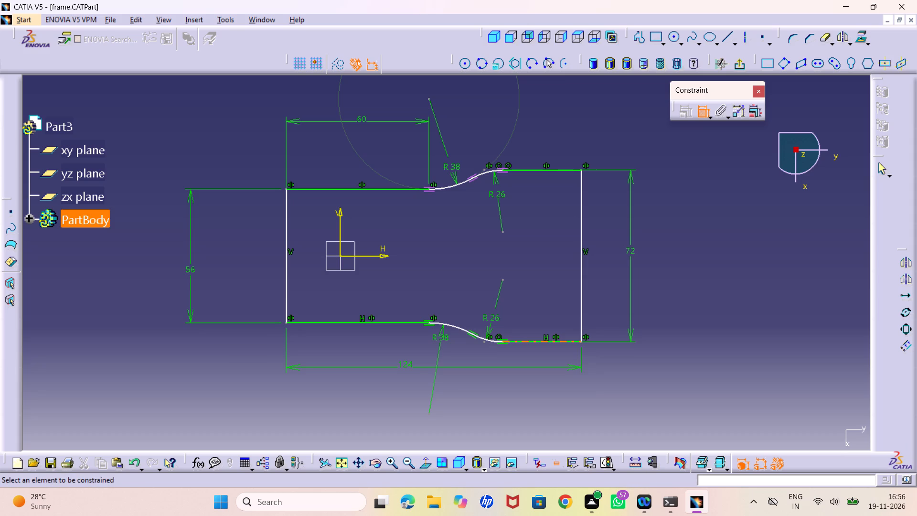
{"action": "middle_click_drag", "start_coordinate": [540, 301], "coordinate": [551, 339]}
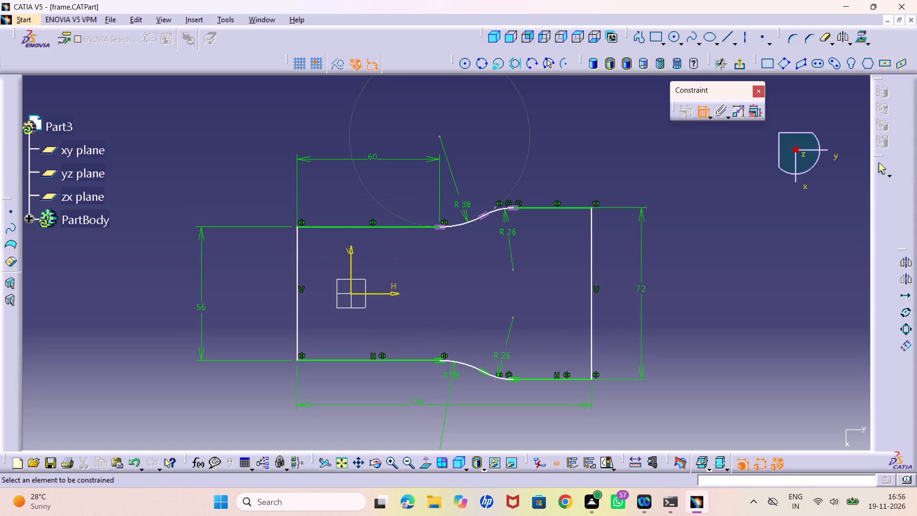
{"action": "middle_click_drag", "start_coordinate": [510, 307], "coordinate": [510, 293]}
{"action": "right_click", "coordinate": [510, 307]}
{"action": "middle_click_drag", "start_coordinate": [609, 353], "coordinate": [594, 342]}
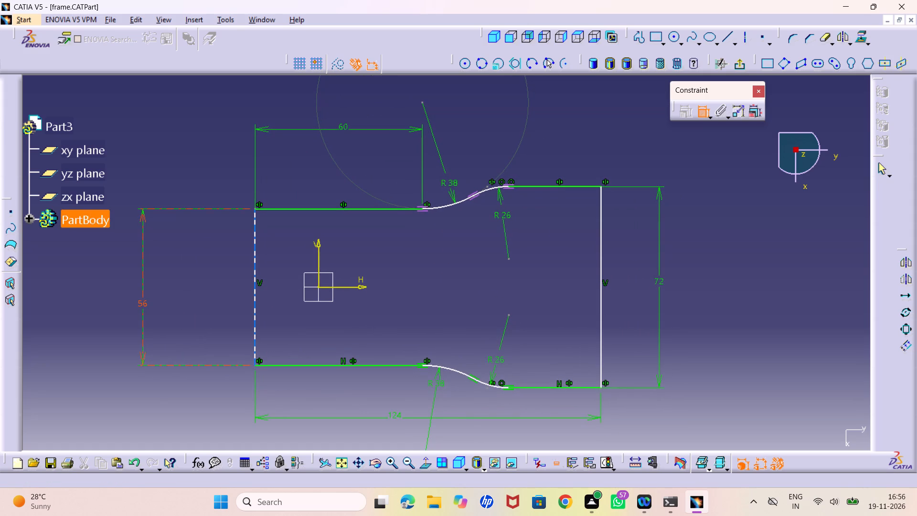
{"action": "left_click_drag", "start_coordinate": [142, 212], "coordinate": [214, 226]}
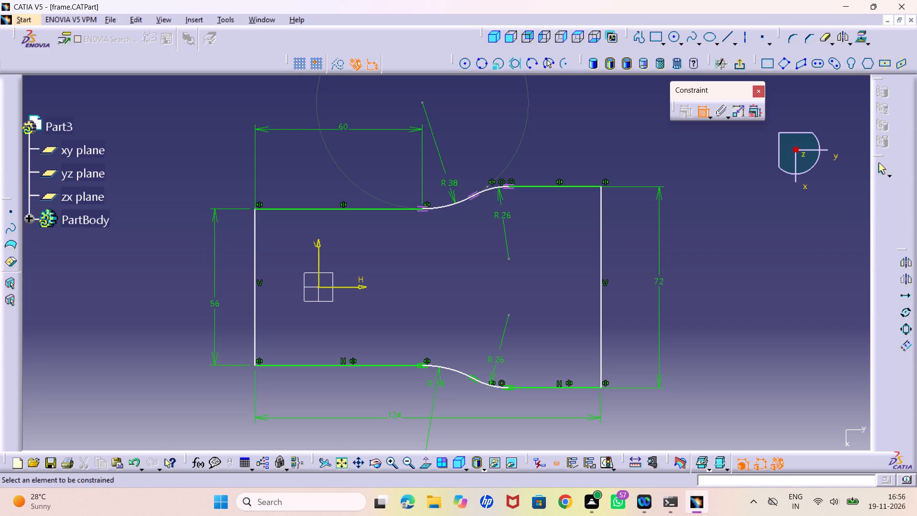
{"action": "left_click", "coordinate": [704, 108]}
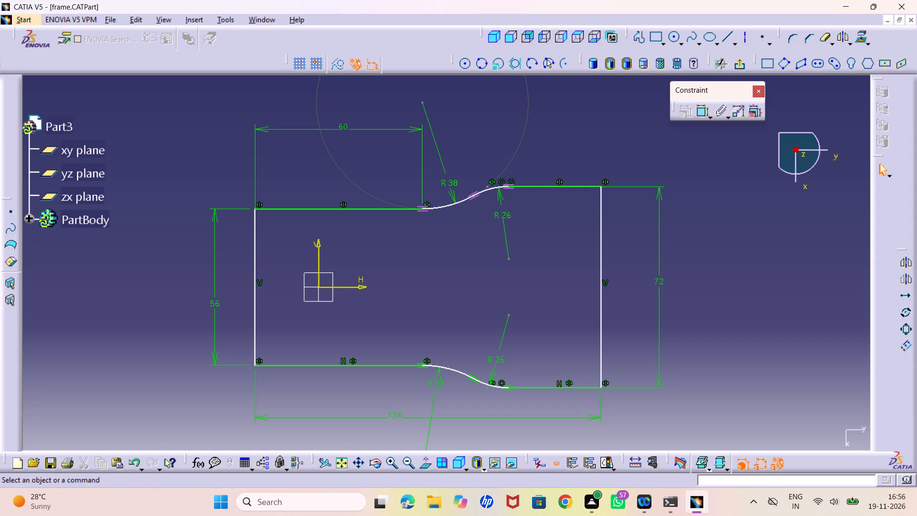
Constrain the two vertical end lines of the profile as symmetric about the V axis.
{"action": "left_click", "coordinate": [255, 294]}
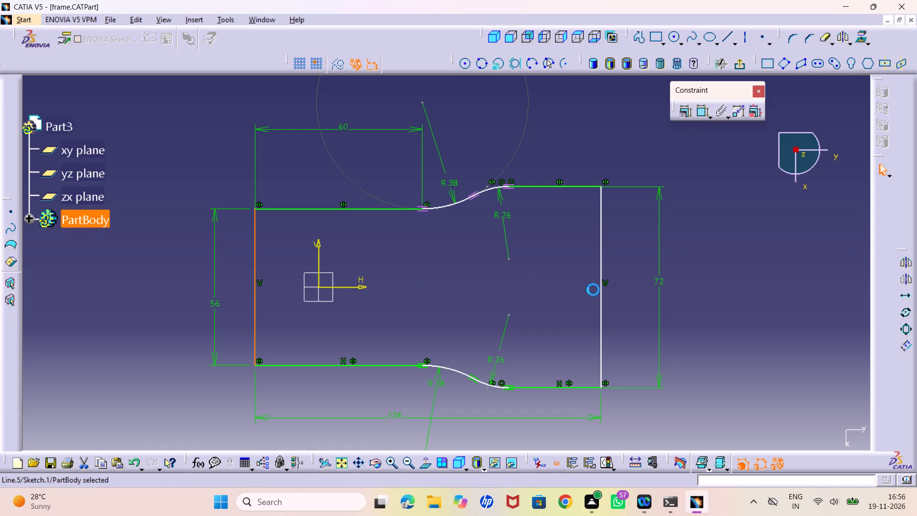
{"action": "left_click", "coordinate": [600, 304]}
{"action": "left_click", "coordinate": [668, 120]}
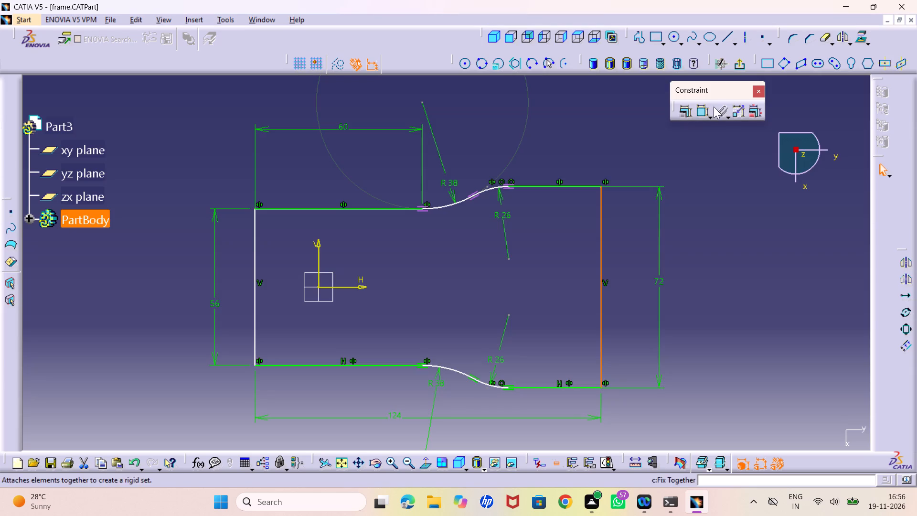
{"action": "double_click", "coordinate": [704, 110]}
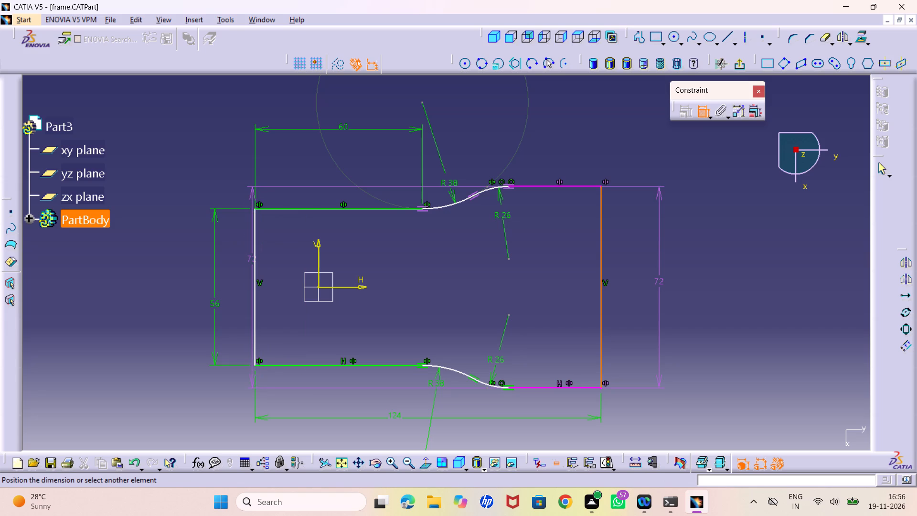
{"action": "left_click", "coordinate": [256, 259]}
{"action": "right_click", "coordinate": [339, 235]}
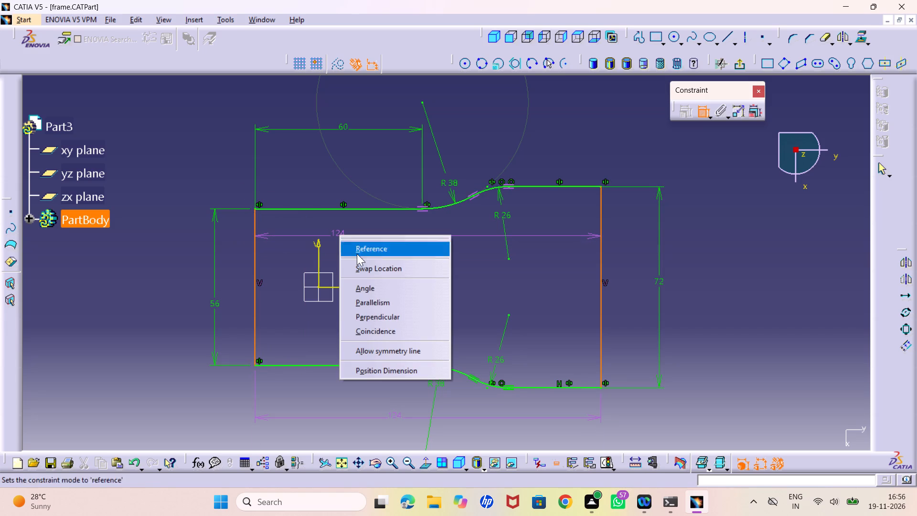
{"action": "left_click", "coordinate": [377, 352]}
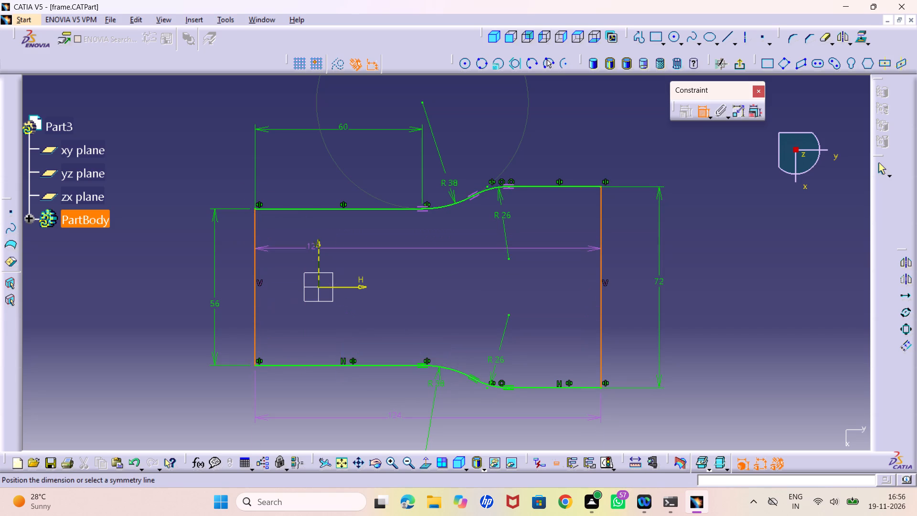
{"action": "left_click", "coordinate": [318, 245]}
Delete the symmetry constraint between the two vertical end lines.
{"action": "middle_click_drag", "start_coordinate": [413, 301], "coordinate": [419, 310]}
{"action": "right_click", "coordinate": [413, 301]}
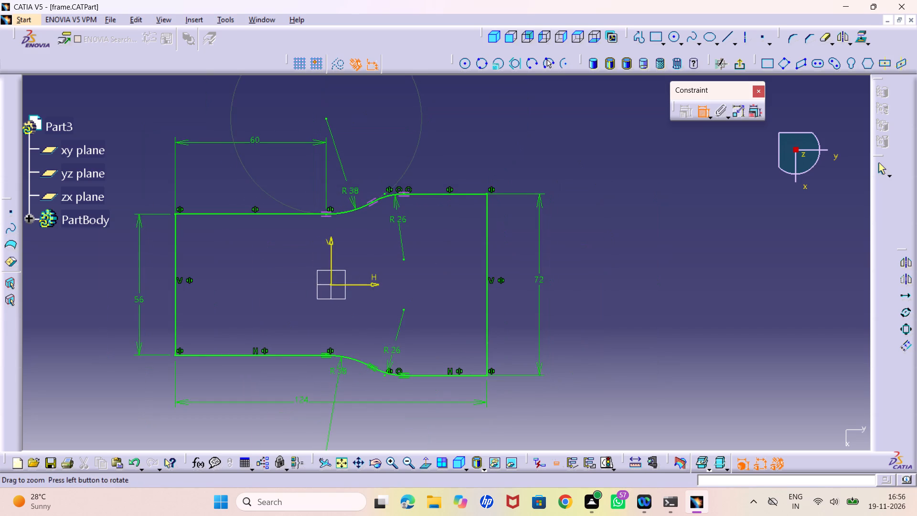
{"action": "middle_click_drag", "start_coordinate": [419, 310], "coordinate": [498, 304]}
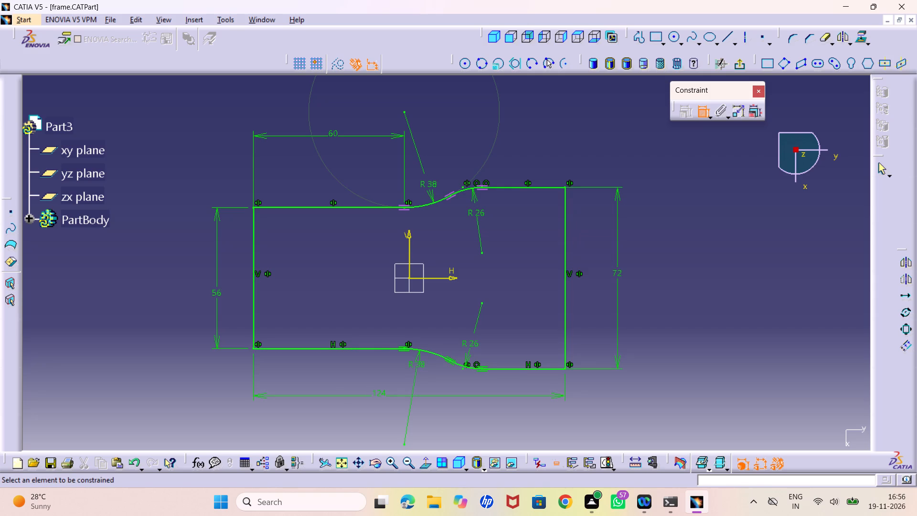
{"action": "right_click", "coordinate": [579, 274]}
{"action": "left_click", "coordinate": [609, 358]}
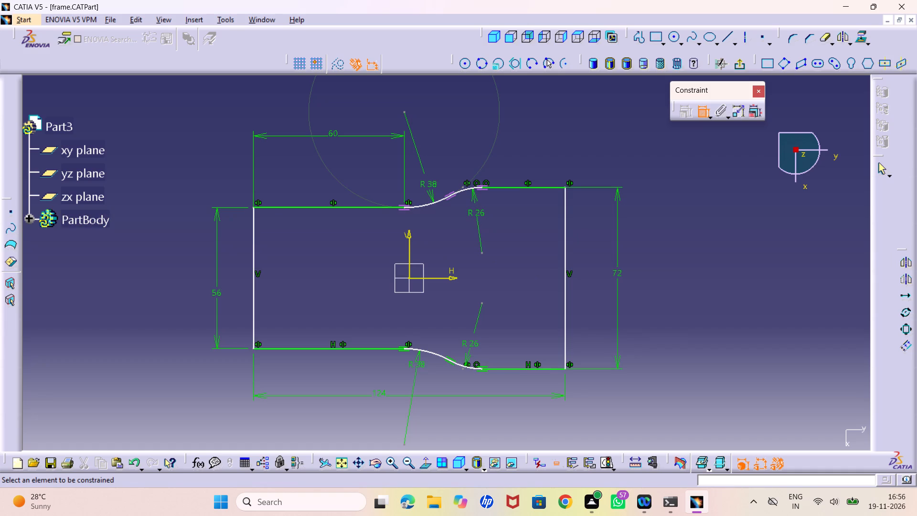
Add an angle dimension between the narrow section's vertical end line and its upper horizontal line, placing it inside the profile.
{"action": "left_click", "coordinate": [255, 206]}
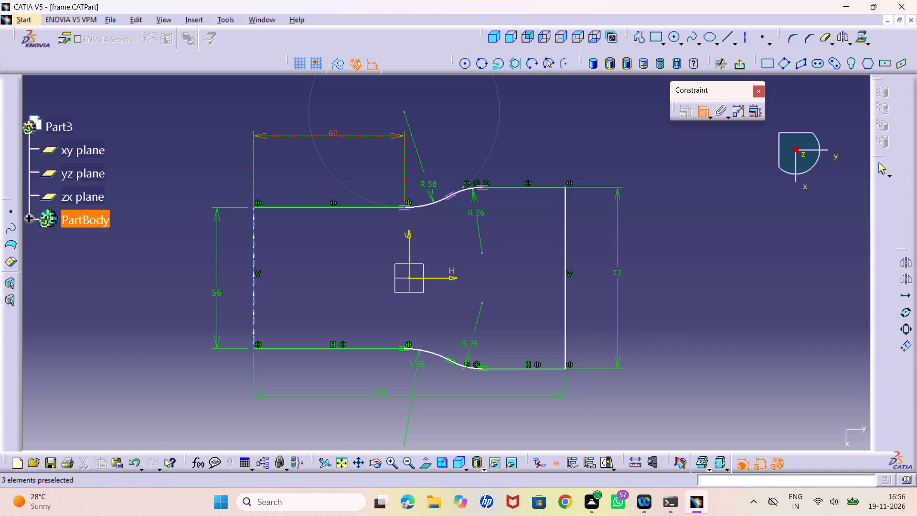
{"action": "left_click", "coordinate": [344, 275]}
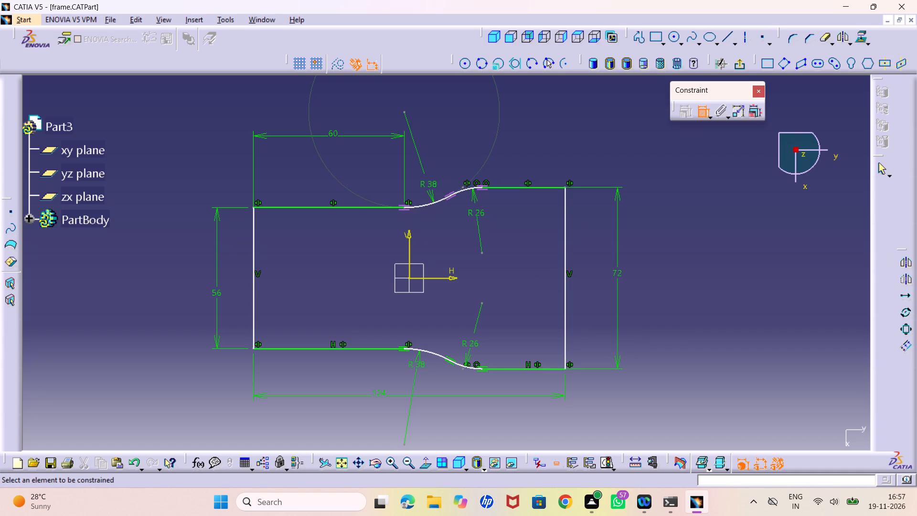
{"action": "left_click", "coordinate": [256, 228]}
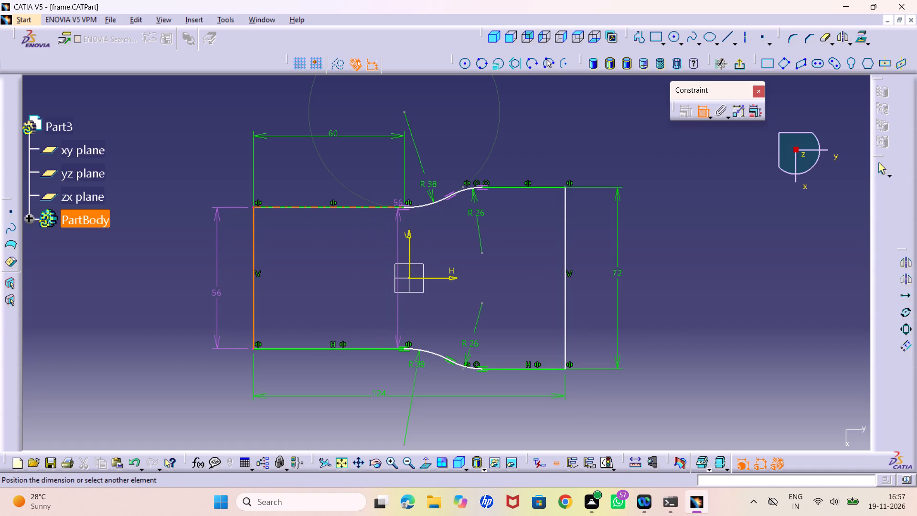
{"action": "left_click", "coordinate": [398, 206]}
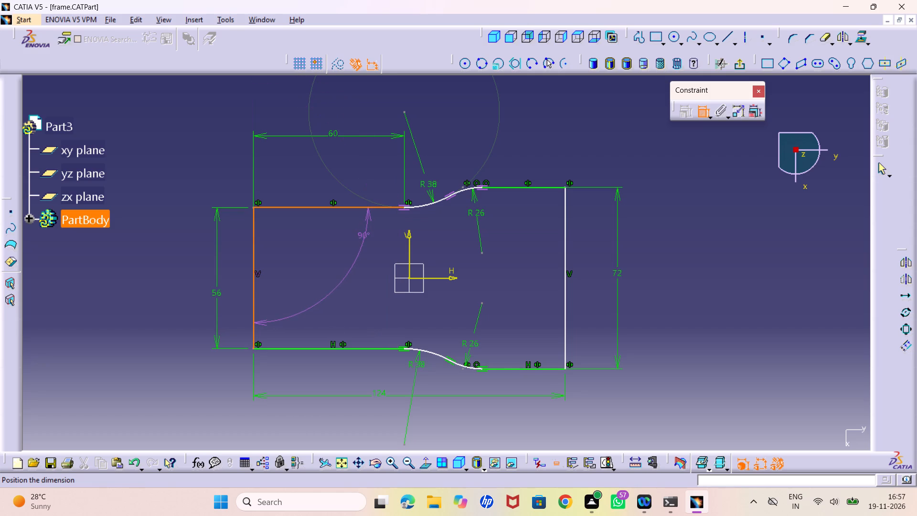
{"action": "left_click", "coordinate": [364, 238]}
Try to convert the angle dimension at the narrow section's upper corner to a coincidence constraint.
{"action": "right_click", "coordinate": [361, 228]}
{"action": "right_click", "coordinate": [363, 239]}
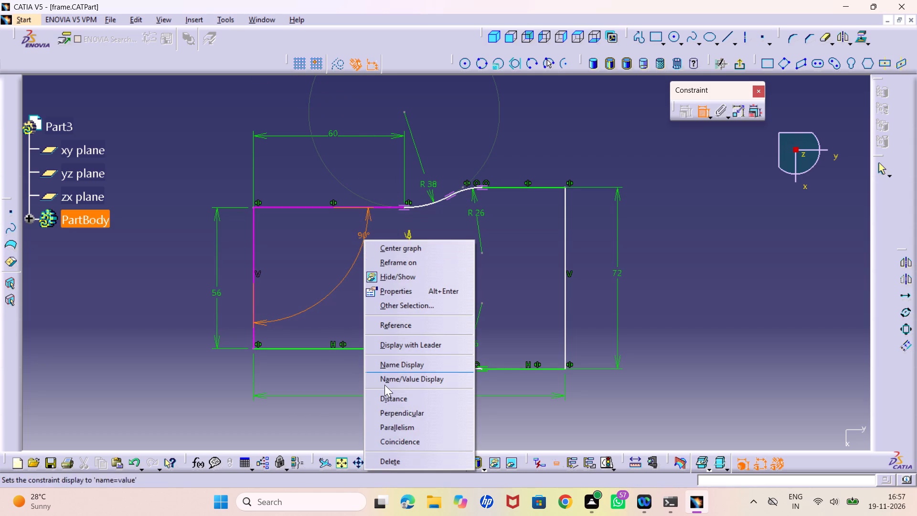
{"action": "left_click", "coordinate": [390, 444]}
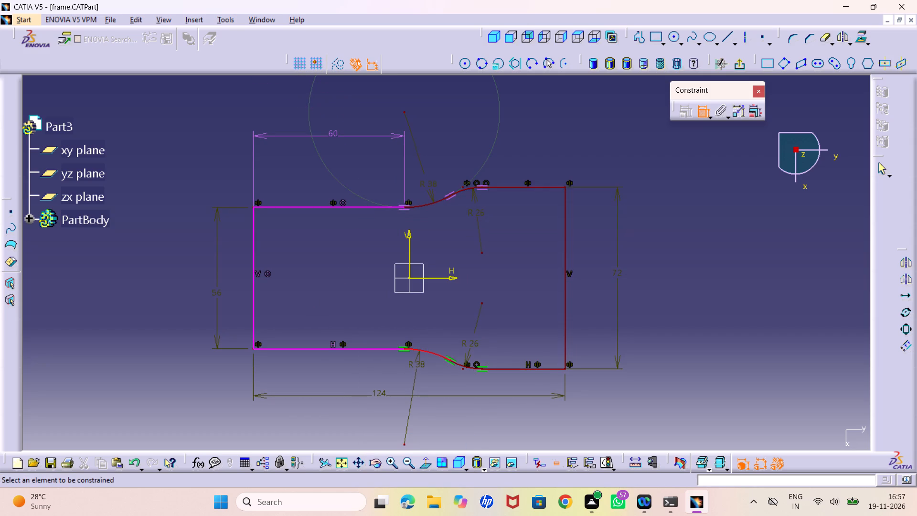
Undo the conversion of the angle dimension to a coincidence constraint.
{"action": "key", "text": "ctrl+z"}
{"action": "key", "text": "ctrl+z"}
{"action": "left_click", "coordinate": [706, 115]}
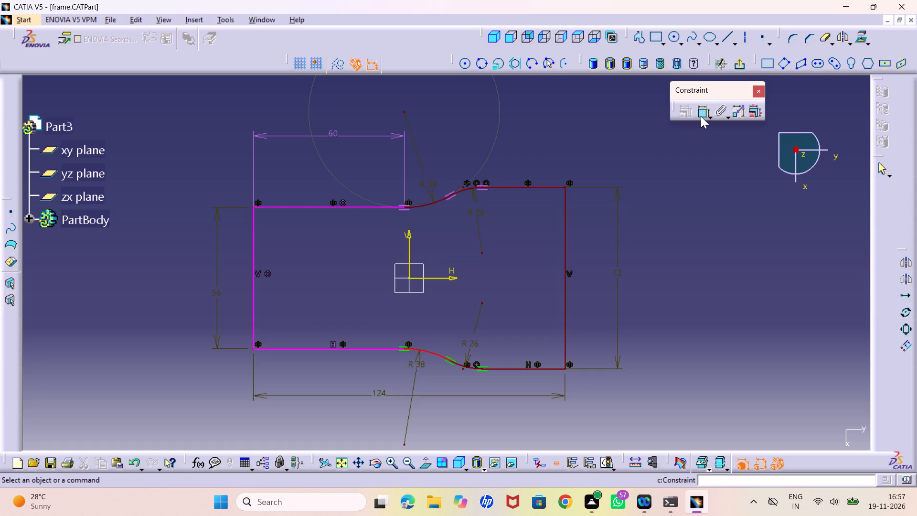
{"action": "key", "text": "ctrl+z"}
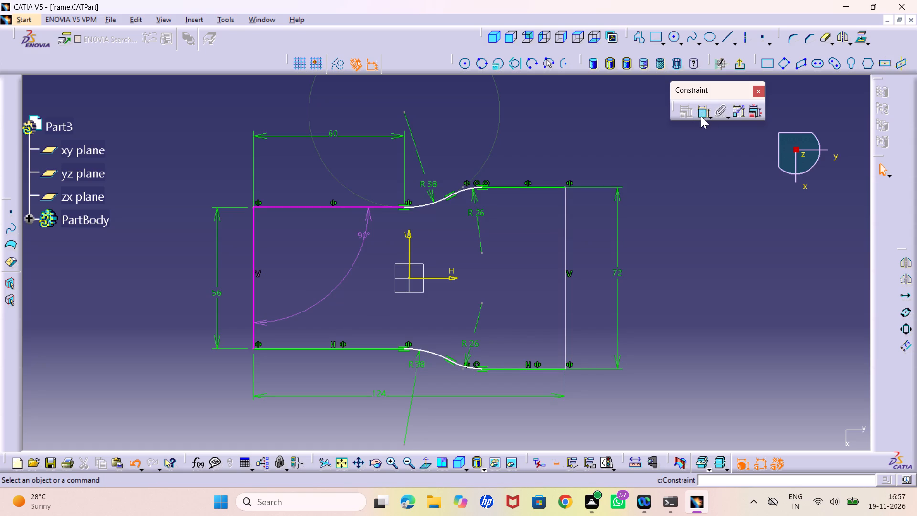
Delete the 90° angle dimension at the narrow section's upper corner.
{"action": "left_click", "coordinate": [366, 234]}
{"action": "right_click", "coordinate": [366, 234]}
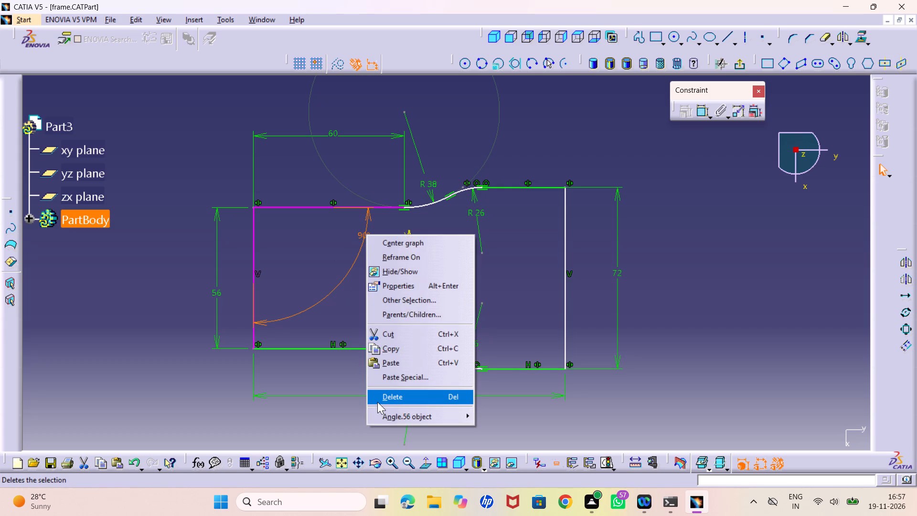
{"action": "left_click", "coordinate": [377, 402]}
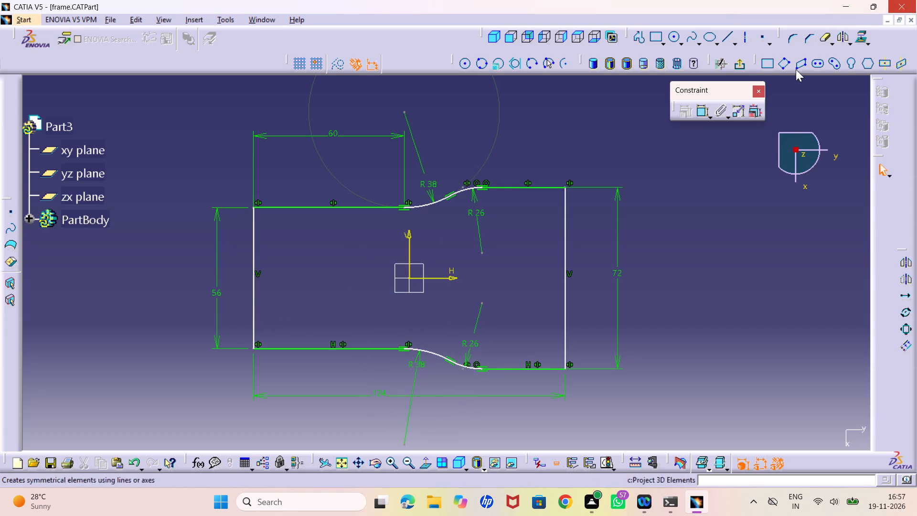
Constrain the two endpoints of the narrow section's upper horizontal line to be symmetric about the V axis.
{"action": "double_click", "coordinate": [704, 116]}
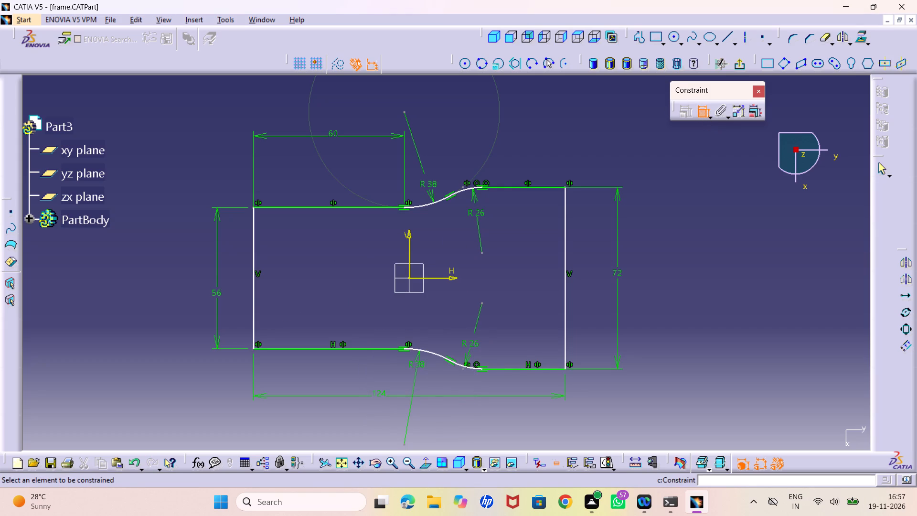
{"action": "left_click", "coordinate": [254, 207]}
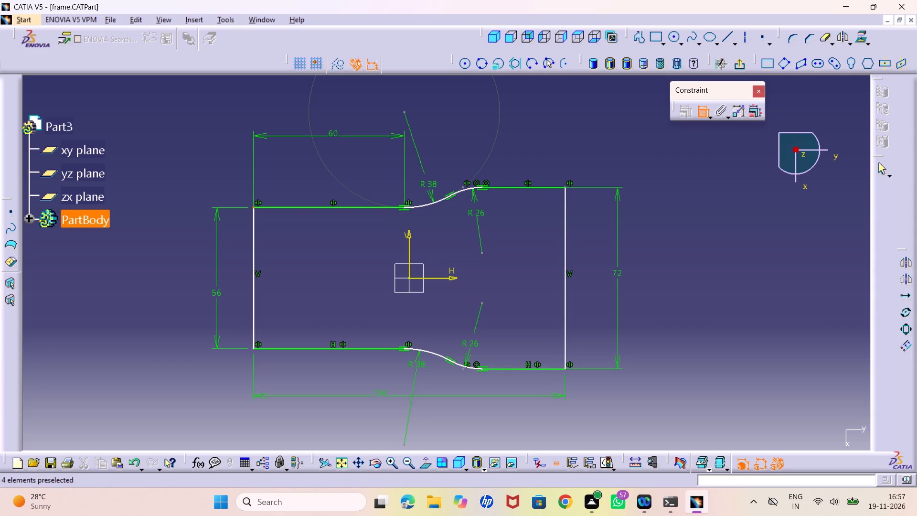
{"action": "left_click", "coordinate": [405, 208]}
{"action": "right_click", "coordinate": [364, 173]}
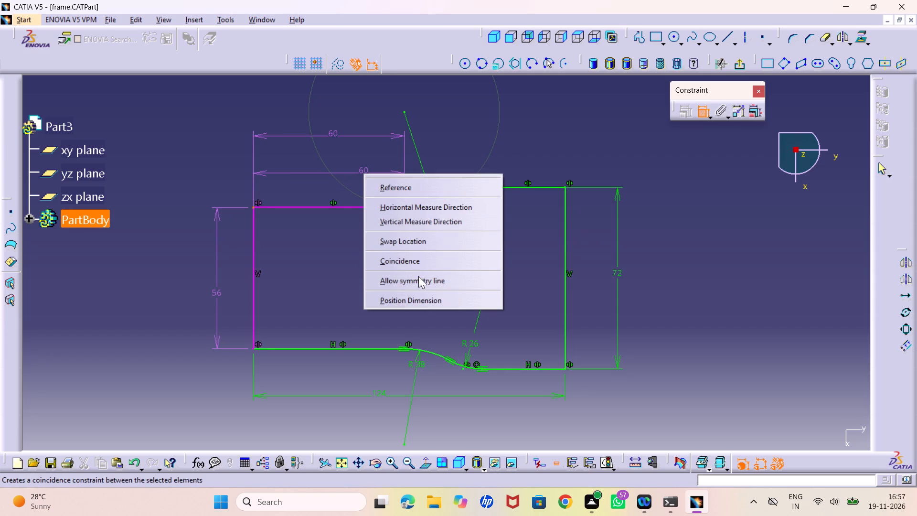
{"action": "left_click", "coordinate": [418, 278]}
{"action": "left_click", "coordinate": [411, 237]}
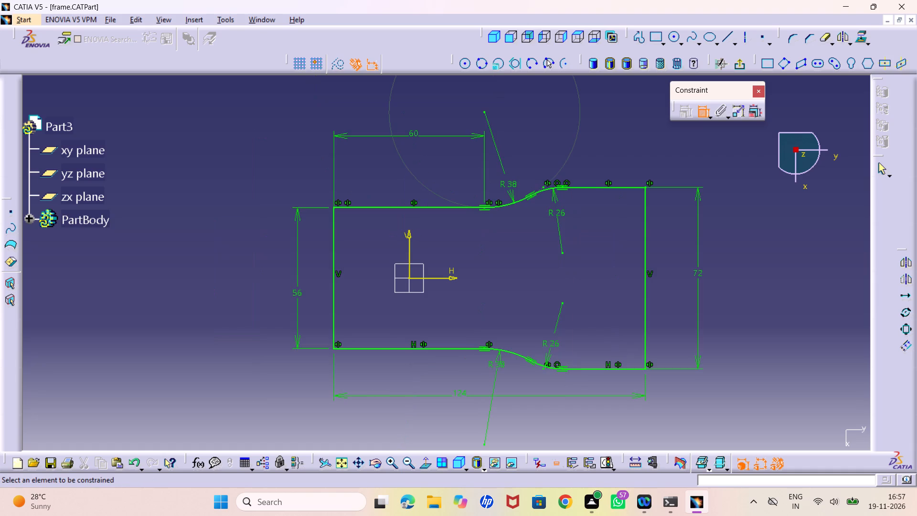
Delete the overall length dimension below the profile.
{"action": "middle_click", "coordinate": [477, 267]}
{"action": "right_click", "coordinate": [477, 267]}
{"action": "middle_click", "coordinate": [511, 259]}
{"action": "right_click", "coordinate": [511, 259]}
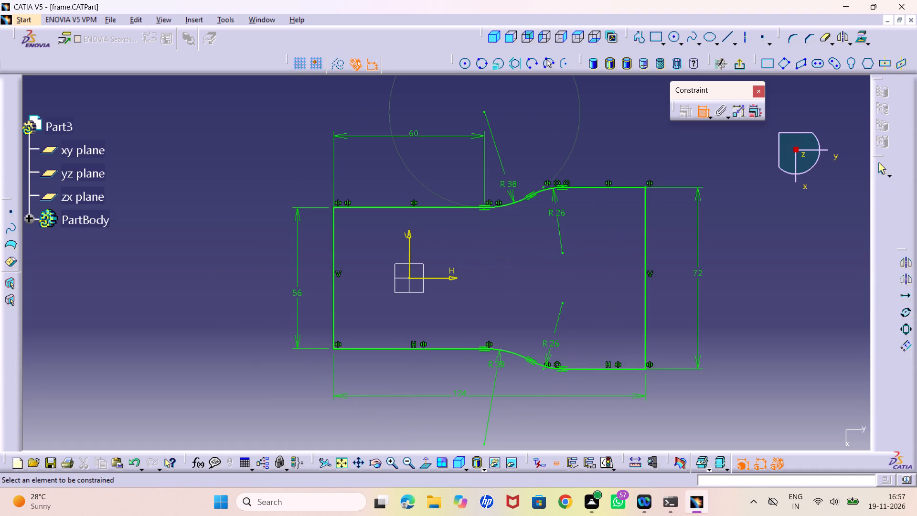
{"action": "middle_click_drag", "start_coordinate": [504, 271], "coordinate": [509, 286]}
{"action": "right_click", "coordinate": [504, 271]}
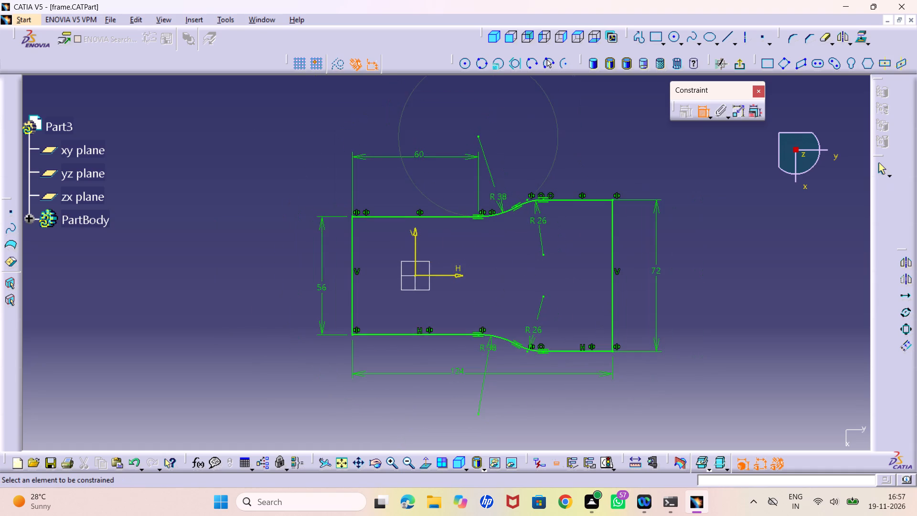
{"action": "middle_click_drag", "start_coordinate": [509, 286], "coordinate": [511, 272]}
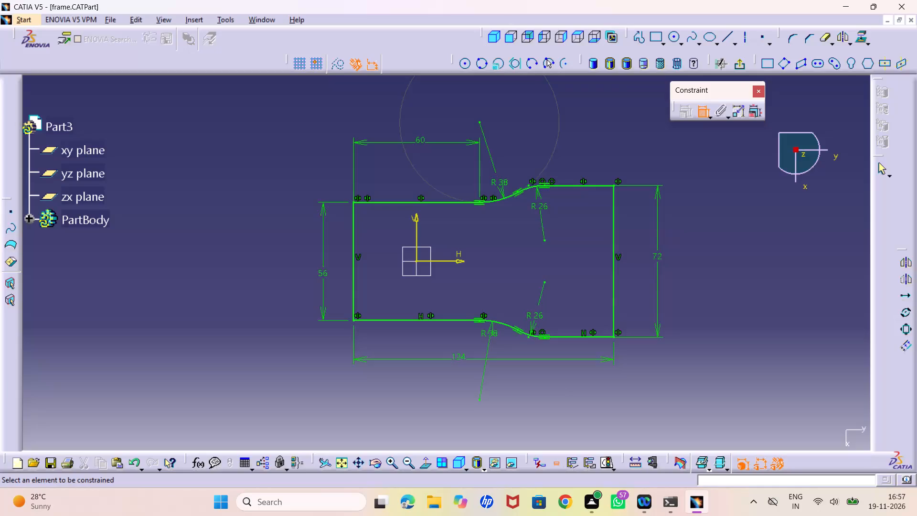
{"action": "middle_click_drag", "start_coordinate": [496, 294], "coordinate": [490, 284]}
{"action": "right_click", "coordinate": [492, 288]}
{"action": "middle_click_drag", "start_coordinate": [495, 269], "coordinate": [475, 279]}
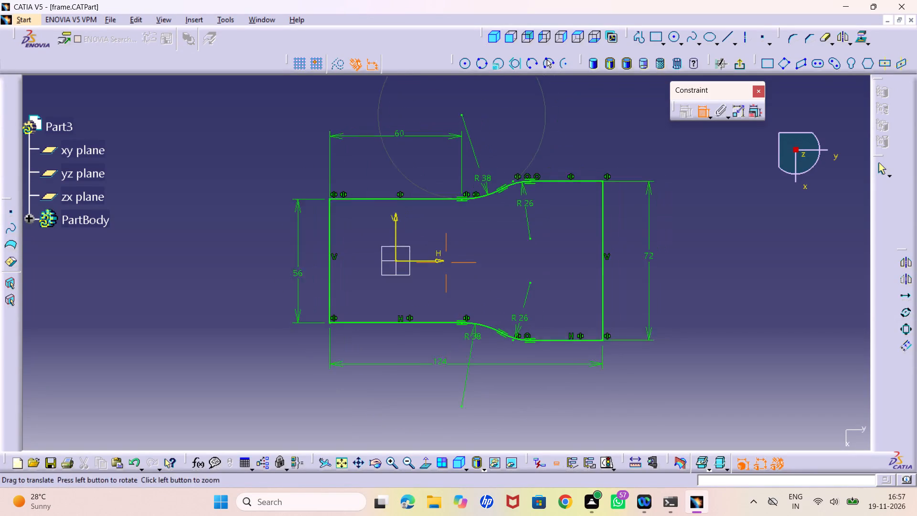
{"action": "middle_click_drag", "start_coordinate": [475, 279], "coordinate": [473, 281]}
{"action": "right_click", "coordinate": [435, 368]}
{"action": "left_click", "coordinate": [469, 360]}
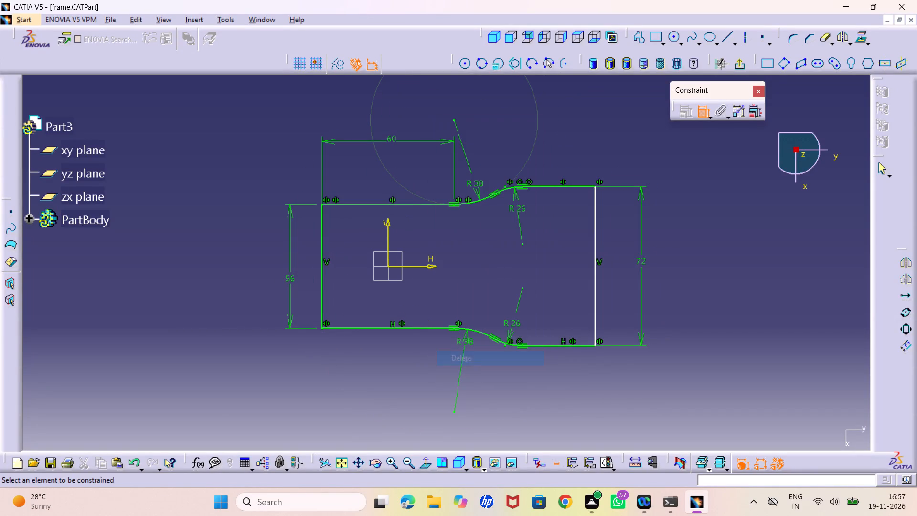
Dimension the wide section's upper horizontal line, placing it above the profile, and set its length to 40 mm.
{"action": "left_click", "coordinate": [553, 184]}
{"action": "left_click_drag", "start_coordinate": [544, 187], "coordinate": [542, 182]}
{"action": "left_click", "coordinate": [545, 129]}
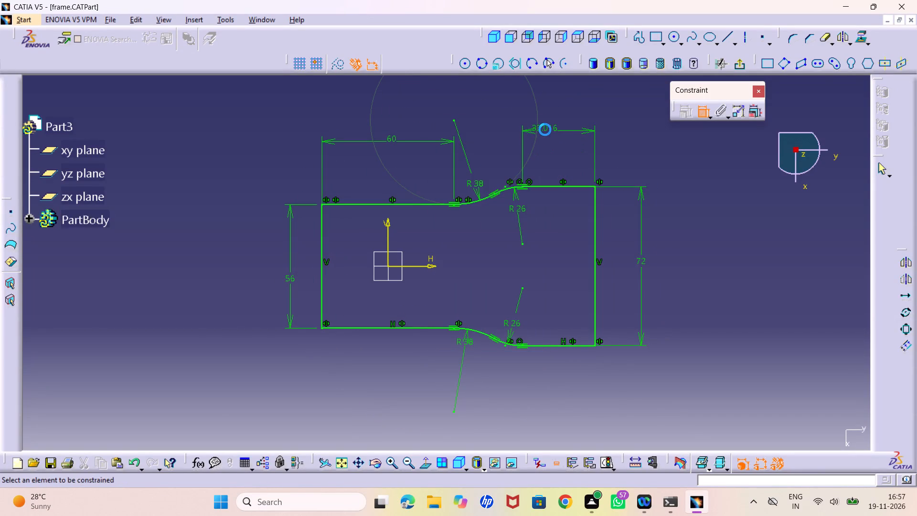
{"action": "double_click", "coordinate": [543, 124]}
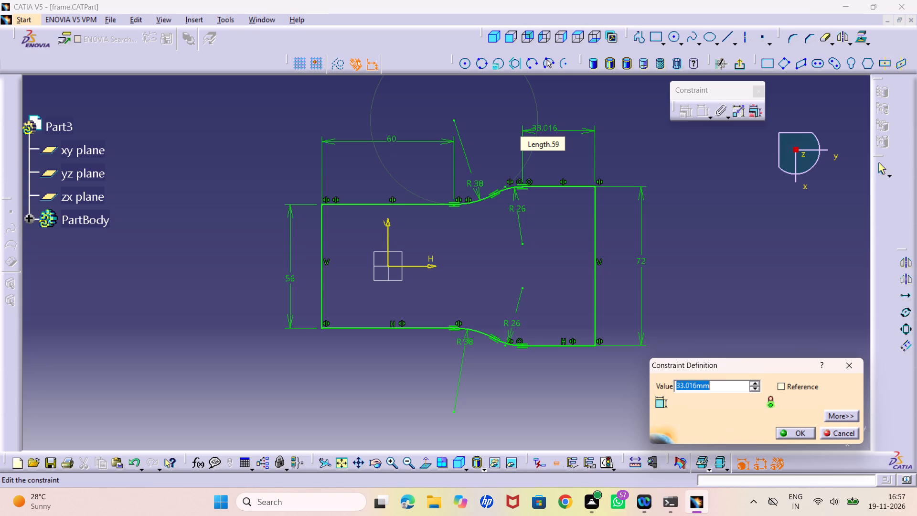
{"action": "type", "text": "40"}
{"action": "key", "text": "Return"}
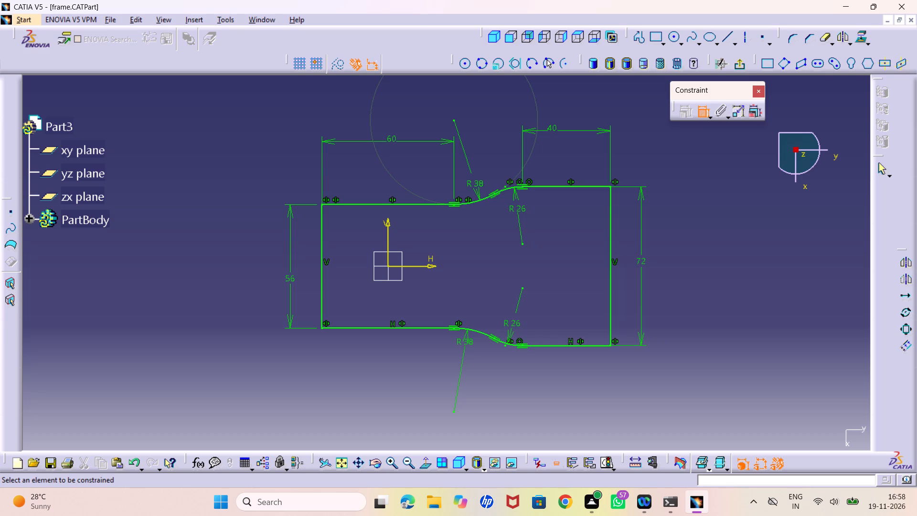
Delete the length dimension above the narrow section.
{"action": "right_click", "coordinate": [393, 139]}
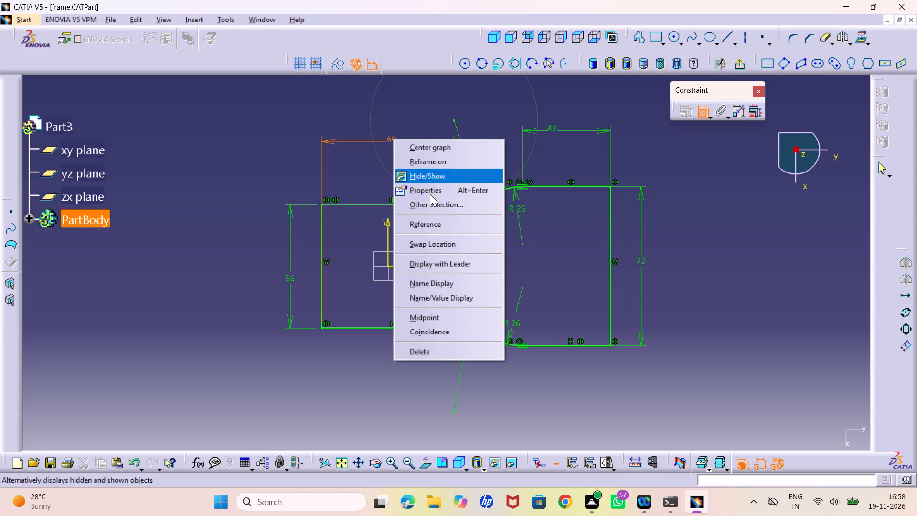
{"action": "left_click", "coordinate": [445, 350]}
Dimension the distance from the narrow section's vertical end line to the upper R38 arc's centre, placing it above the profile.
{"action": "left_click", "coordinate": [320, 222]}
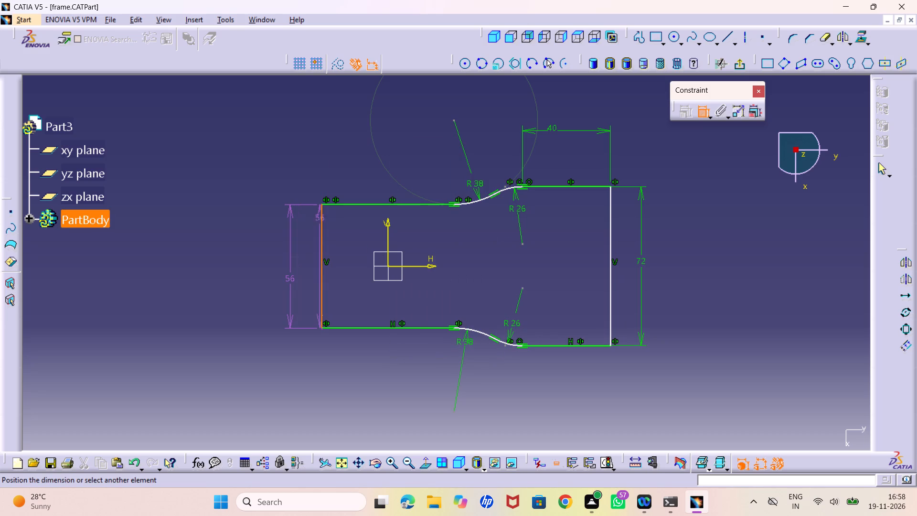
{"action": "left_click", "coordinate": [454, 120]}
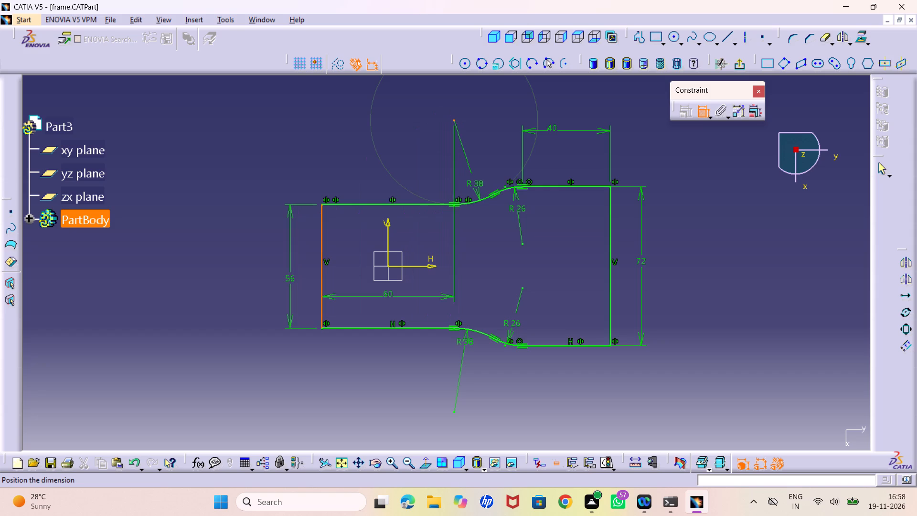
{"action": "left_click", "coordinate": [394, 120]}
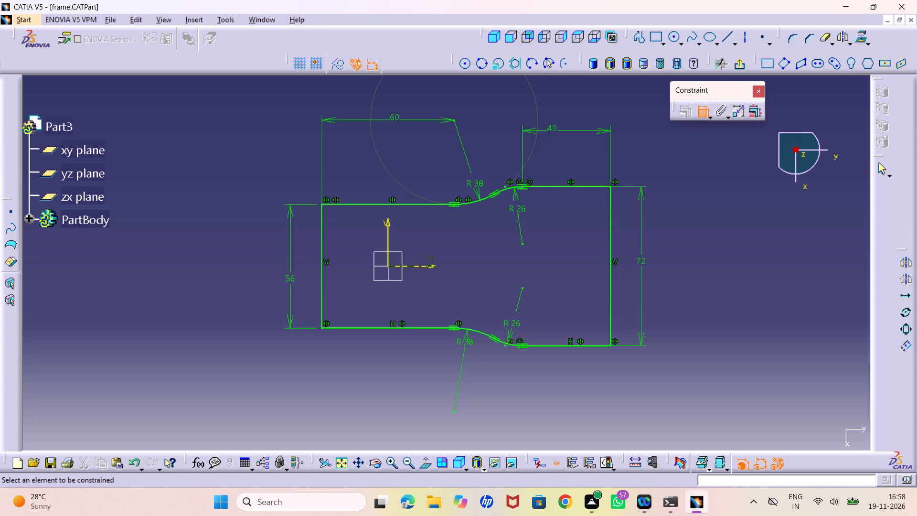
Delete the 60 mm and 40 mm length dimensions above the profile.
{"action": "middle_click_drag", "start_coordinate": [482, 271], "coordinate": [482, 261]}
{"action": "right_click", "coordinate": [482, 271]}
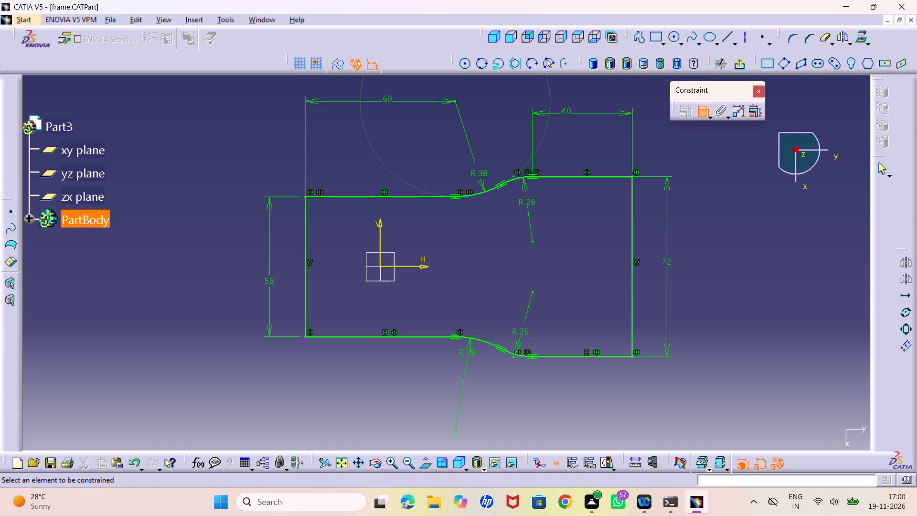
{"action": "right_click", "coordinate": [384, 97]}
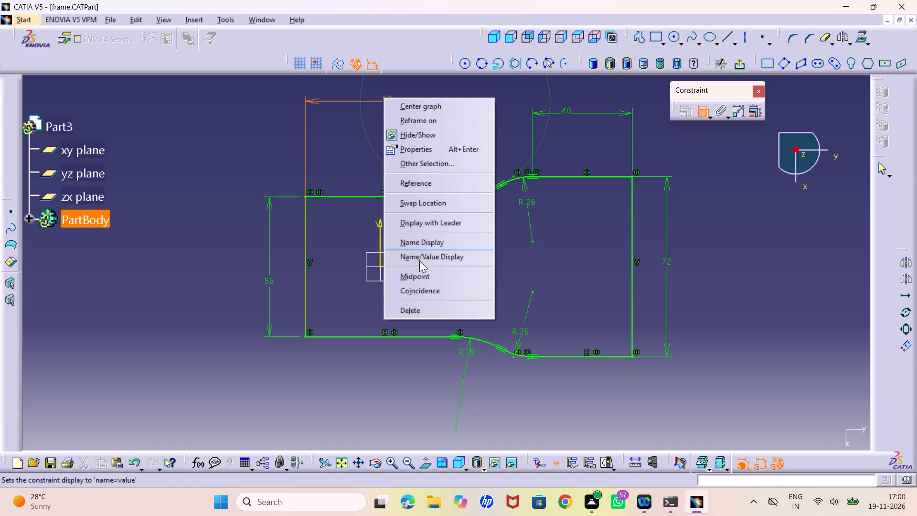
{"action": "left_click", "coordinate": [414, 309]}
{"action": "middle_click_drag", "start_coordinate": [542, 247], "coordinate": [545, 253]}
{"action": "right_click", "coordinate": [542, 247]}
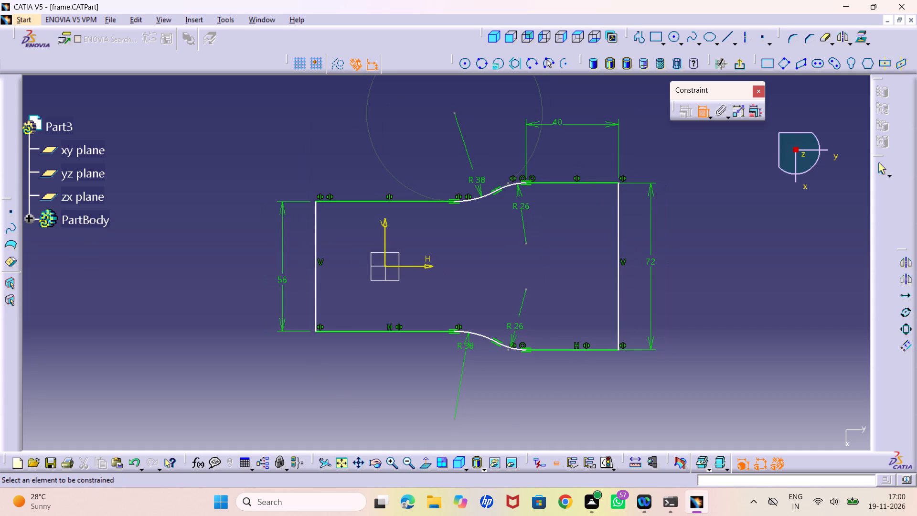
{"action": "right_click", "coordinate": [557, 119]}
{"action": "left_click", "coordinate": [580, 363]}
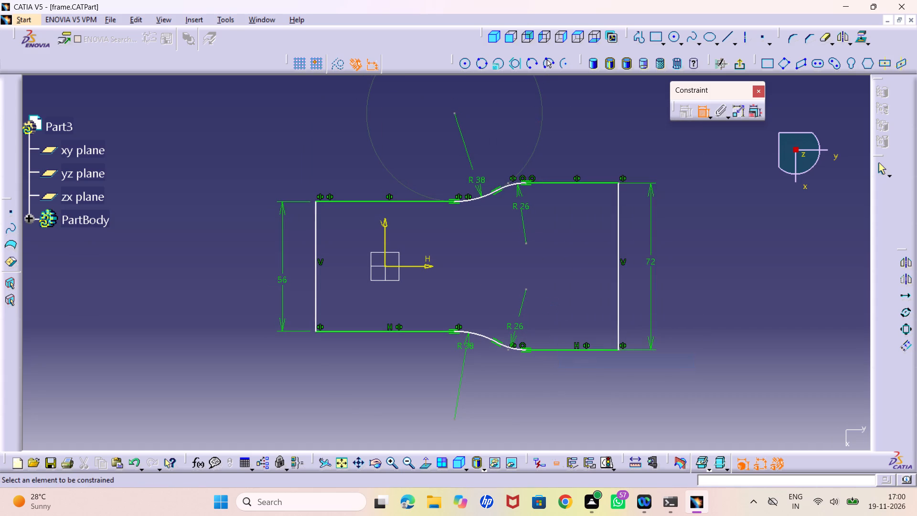
Dimension the overall length between the two vertical end lines below the profile and set it to 124 mm.
{"action": "middle_click_drag", "start_coordinate": [550, 304], "coordinate": [554, 241]}
{"action": "left_click", "coordinate": [319, 164]}
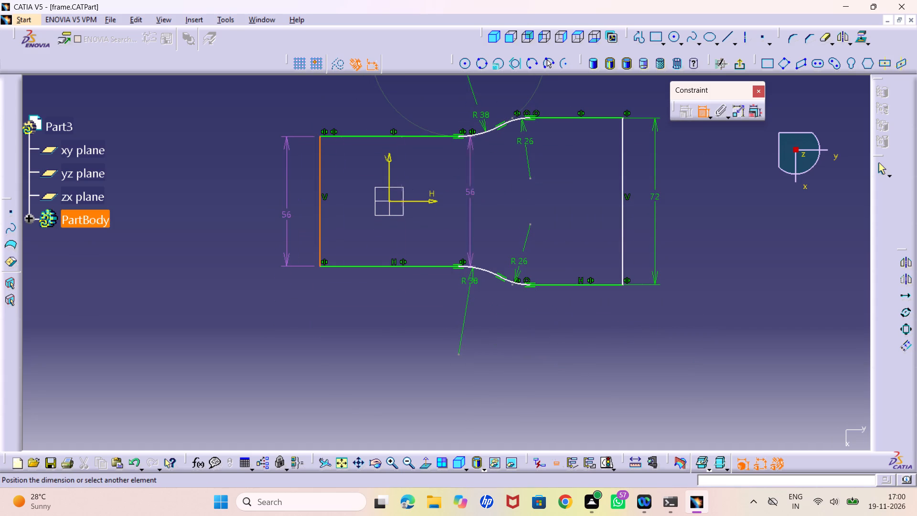
{"action": "left_click", "coordinate": [623, 215]}
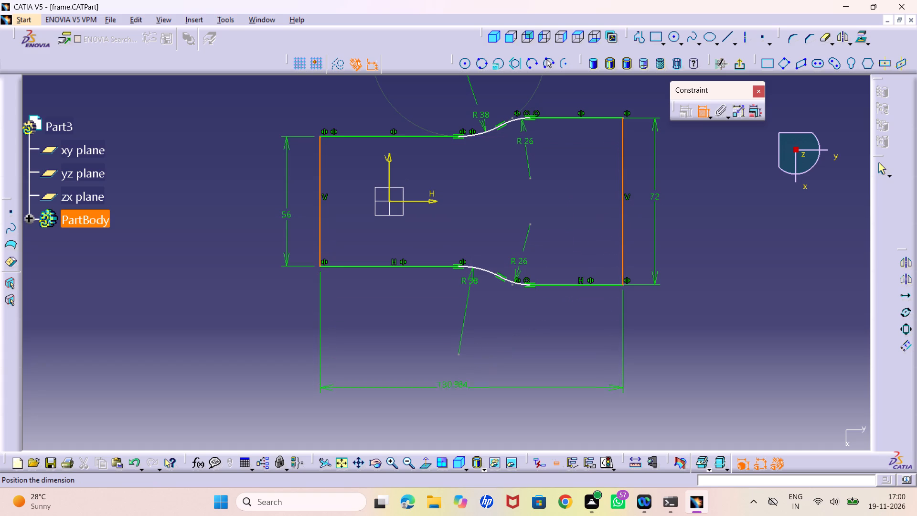
{"action": "left_click", "coordinate": [440, 371]}
{"action": "double_click", "coordinate": [440, 367]}
{"action": "type", "text": "124"}
{"action": "key", "text": "Return"}
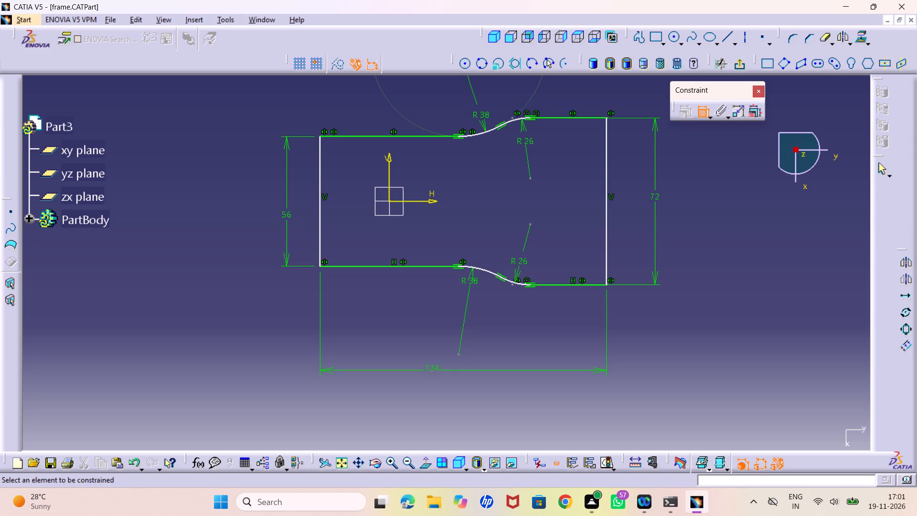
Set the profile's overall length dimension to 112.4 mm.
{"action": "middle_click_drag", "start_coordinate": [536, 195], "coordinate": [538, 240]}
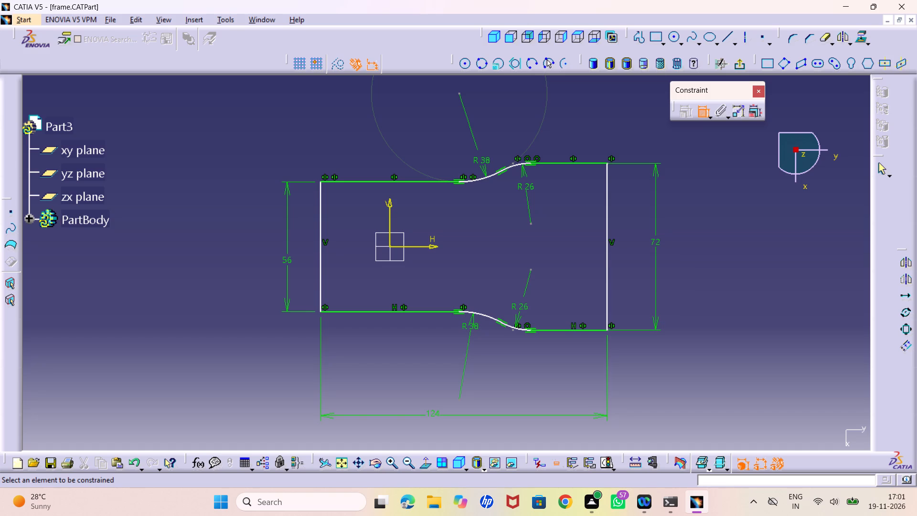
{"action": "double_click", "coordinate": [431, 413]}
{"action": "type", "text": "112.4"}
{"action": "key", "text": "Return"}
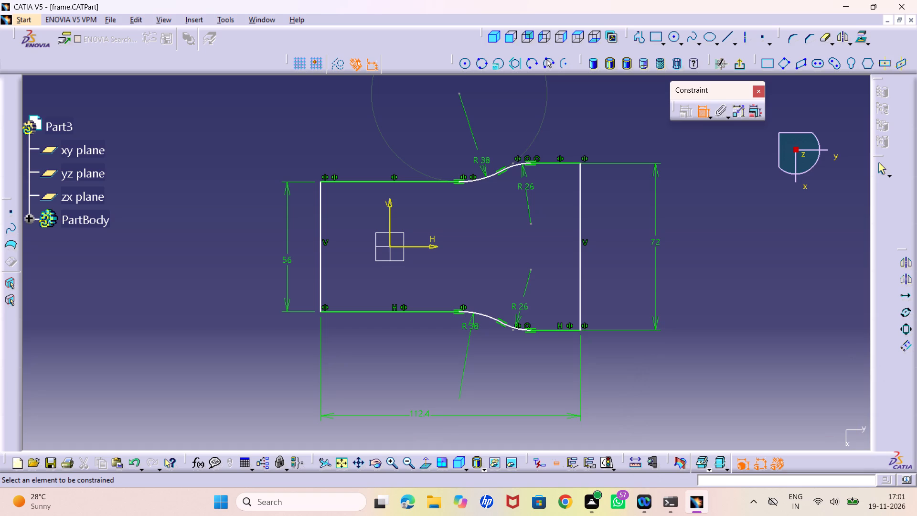
Set the profile's overall length dimension to 124 mm.
{"action": "middle_click_drag", "start_coordinate": [421, 382], "coordinate": [423, 390]}
{"action": "right_click", "coordinate": [421, 382]}
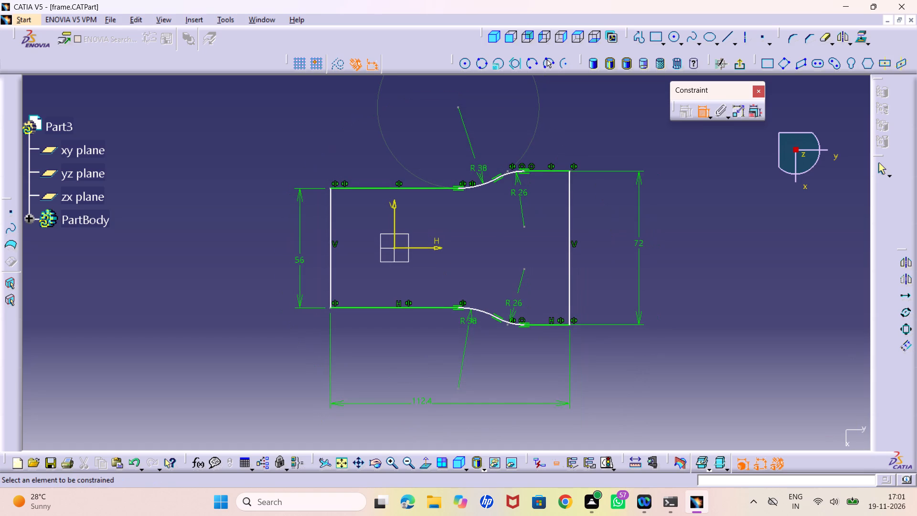
{"action": "double_click", "coordinate": [421, 402]}
{"action": "type", "text": "124"}
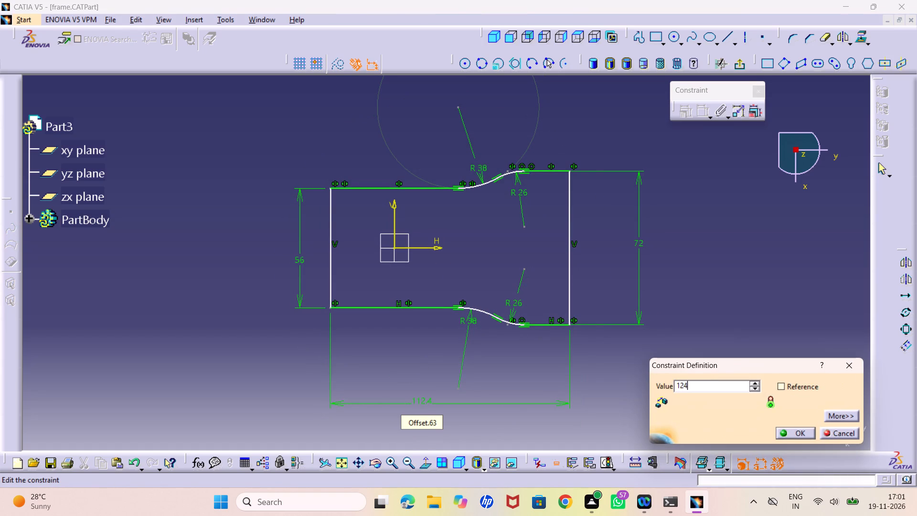
{"action": "key", "text": "Return"}
Move the overall length dimension closer to the profile's lower edge.
{"action": "middle_click_drag", "start_coordinate": [516, 270], "coordinate": [516, 257]}
{"action": "right_click", "coordinate": [516, 270]}
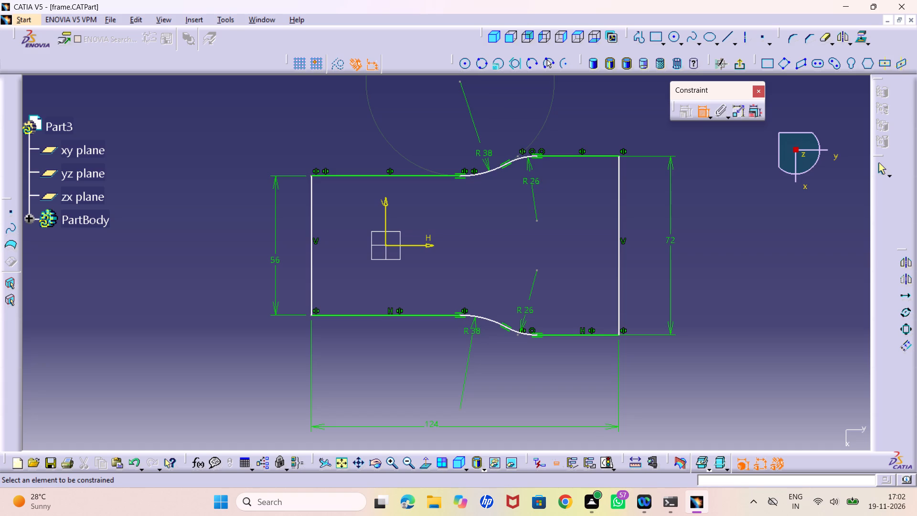
{"action": "middle_click_drag", "start_coordinate": [447, 216], "coordinate": [456, 251]}
{"action": "right_click", "coordinate": [447, 216]}
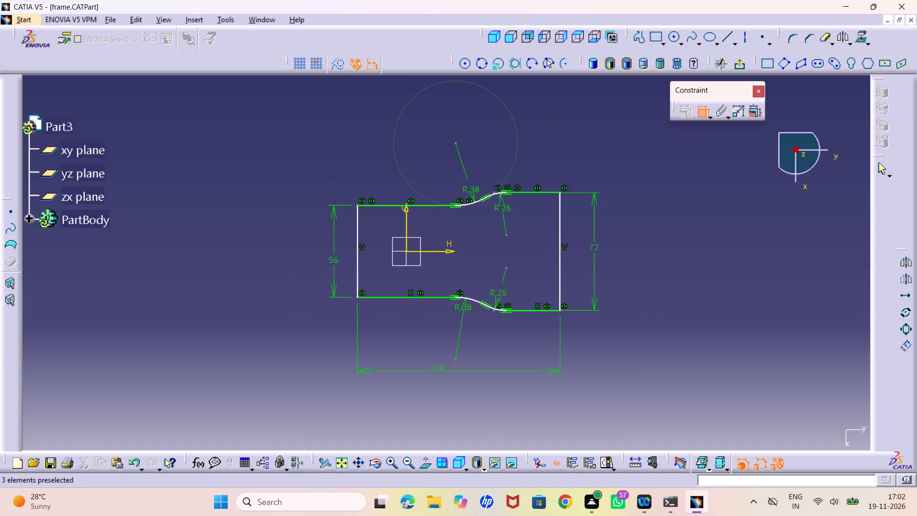
{"action": "left_click_drag", "start_coordinate": [552, 373], "coordinate": [554, 340]}
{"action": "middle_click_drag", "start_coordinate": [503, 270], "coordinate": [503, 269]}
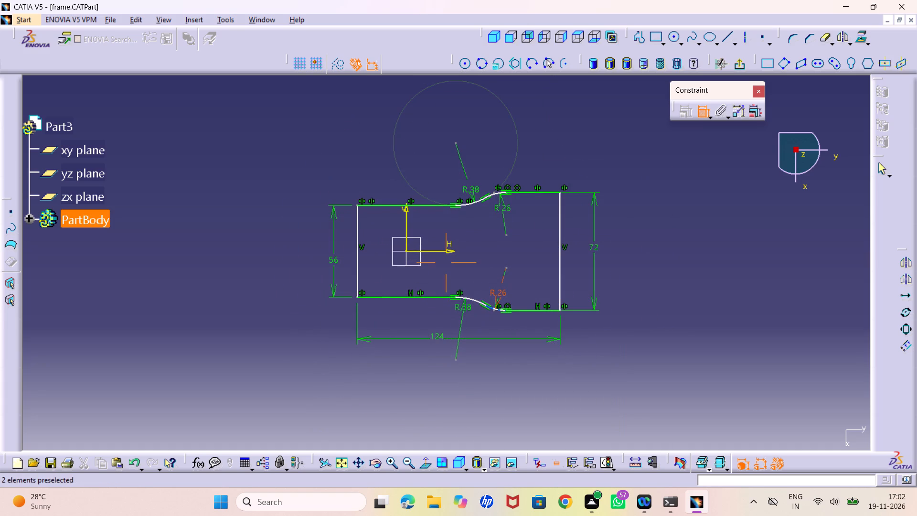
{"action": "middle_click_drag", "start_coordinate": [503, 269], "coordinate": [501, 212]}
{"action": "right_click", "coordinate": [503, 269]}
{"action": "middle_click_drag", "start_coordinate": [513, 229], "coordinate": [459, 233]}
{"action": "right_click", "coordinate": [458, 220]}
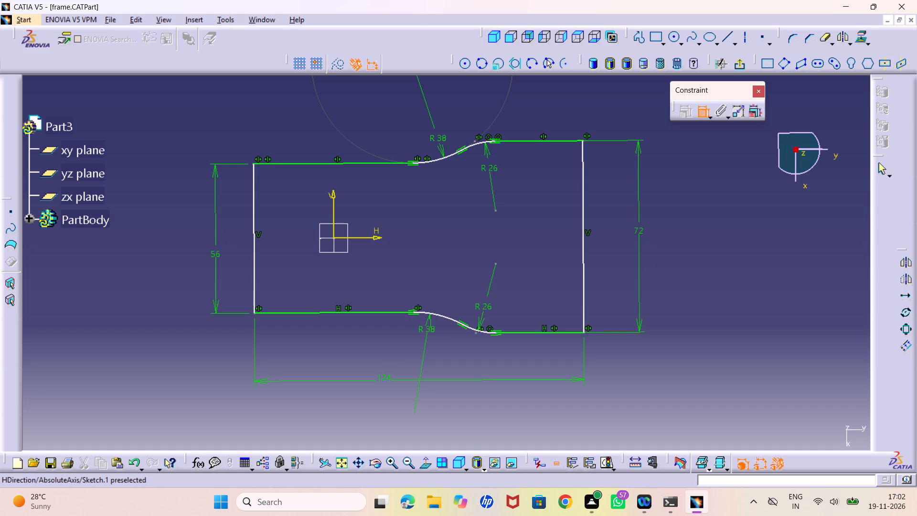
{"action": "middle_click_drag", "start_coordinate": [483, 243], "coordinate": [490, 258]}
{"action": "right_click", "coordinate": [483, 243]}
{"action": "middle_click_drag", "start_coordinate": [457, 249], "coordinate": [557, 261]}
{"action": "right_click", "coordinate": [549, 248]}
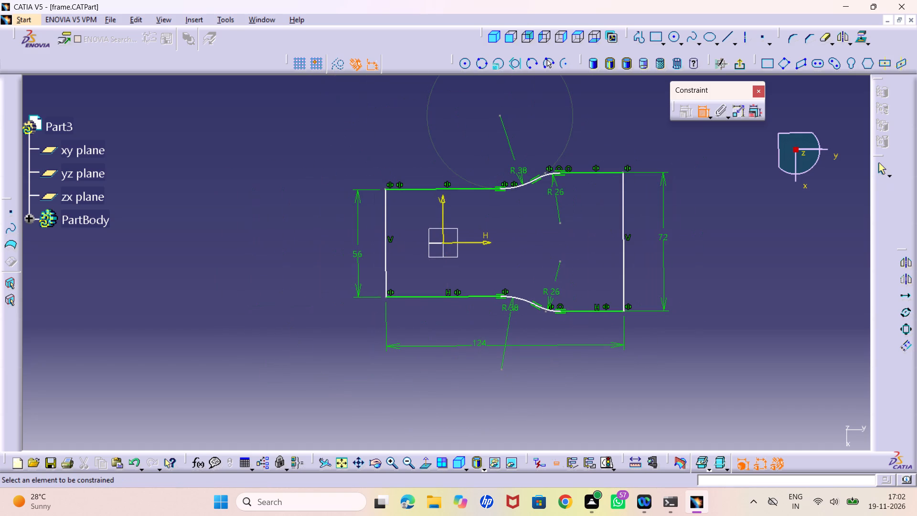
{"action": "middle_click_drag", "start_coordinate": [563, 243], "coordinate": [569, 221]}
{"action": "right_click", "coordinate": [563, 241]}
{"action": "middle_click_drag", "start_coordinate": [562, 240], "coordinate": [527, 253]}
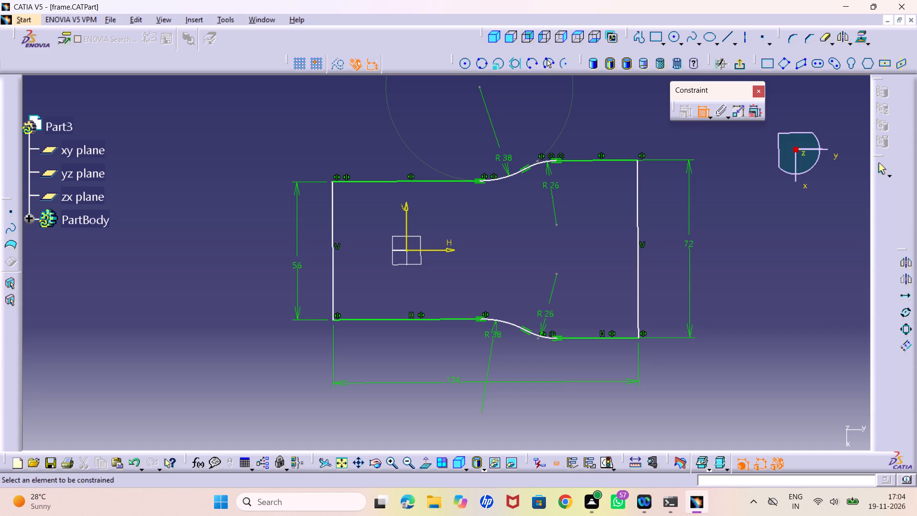
Realign the view normal to the sketch plane so the dimensioned profile is seen straight on.
{"action": "middle_click_drag", "start_coordinate": [551, 261], "coordinate": [551, 260]}
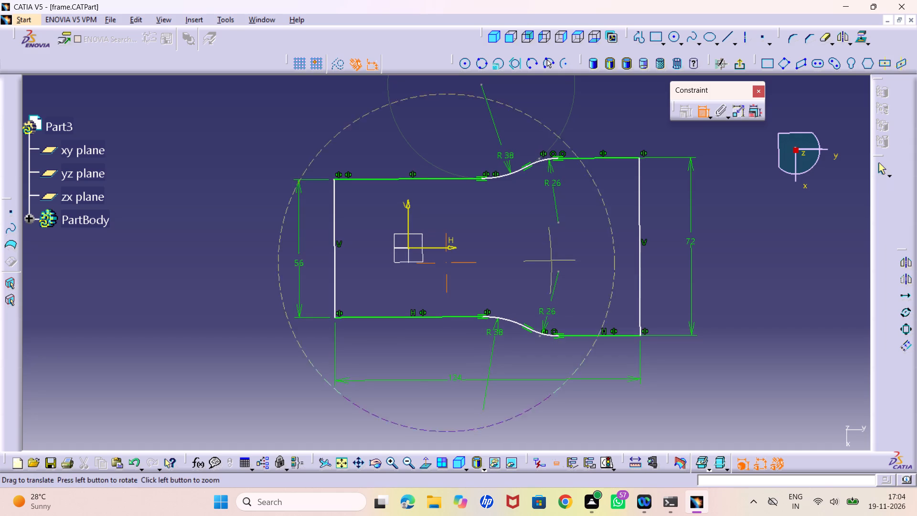
{"action": "right_click", "coordinate": [551, 260]}
{"action": "middle_click_drag", "start_coordinate": [551, 260], "coordinate": [553, 270]}
{"action": "middle_click_drag", "start_coordinate": [562, 250], "coordinate": [564, 275]}
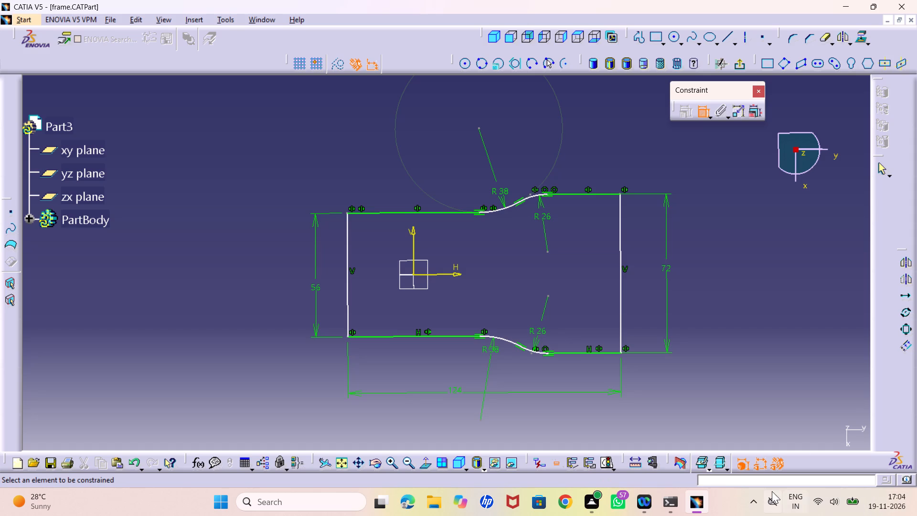
{"action": "middle_click_drag", "start_coordinate": [578, 247], "coordinate": [579, 251]}
{"action": "right_click", "coordinate": [578, 247]}
{"action": "middle_click_drag", "start_coordinate": [577, 273], "coordinate": [566, 245]}
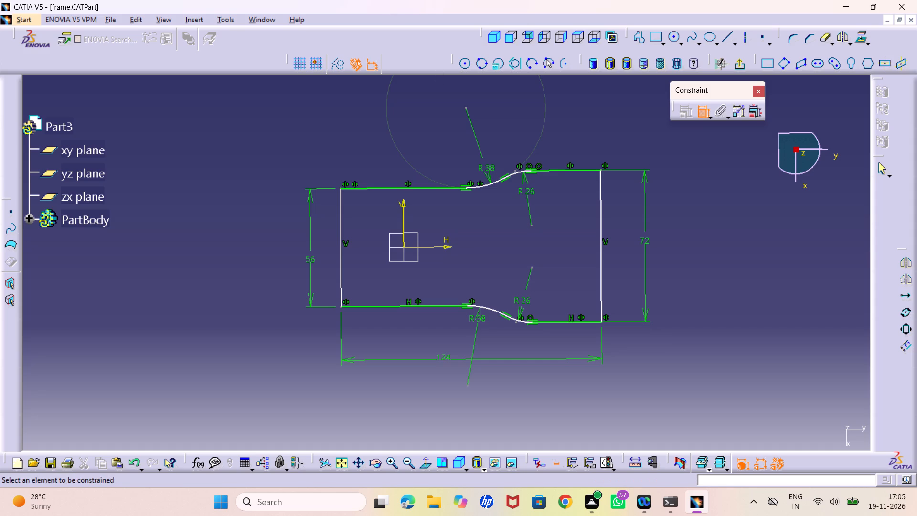
{"action": "left_click", "coordinate": [426, 467]}
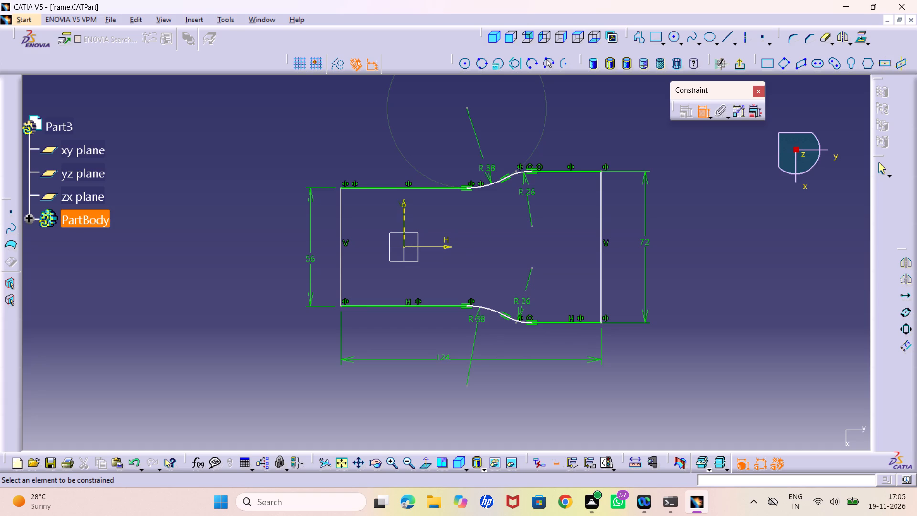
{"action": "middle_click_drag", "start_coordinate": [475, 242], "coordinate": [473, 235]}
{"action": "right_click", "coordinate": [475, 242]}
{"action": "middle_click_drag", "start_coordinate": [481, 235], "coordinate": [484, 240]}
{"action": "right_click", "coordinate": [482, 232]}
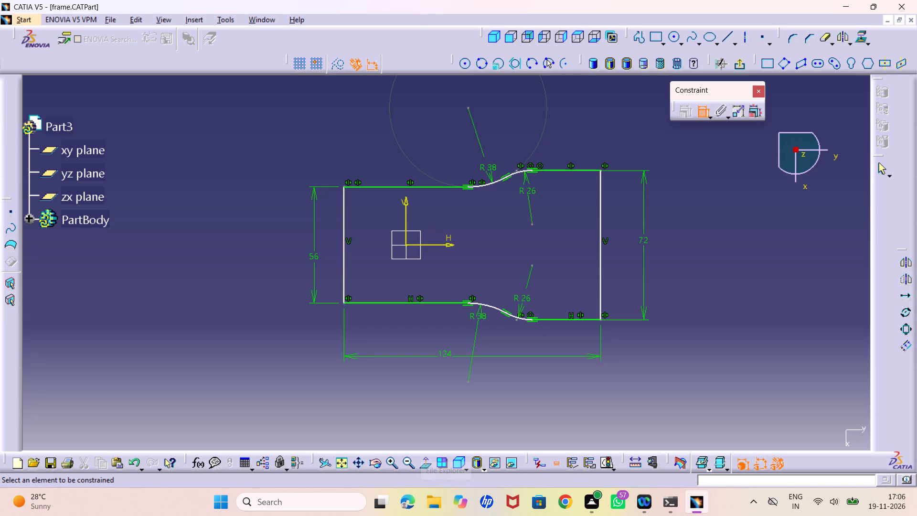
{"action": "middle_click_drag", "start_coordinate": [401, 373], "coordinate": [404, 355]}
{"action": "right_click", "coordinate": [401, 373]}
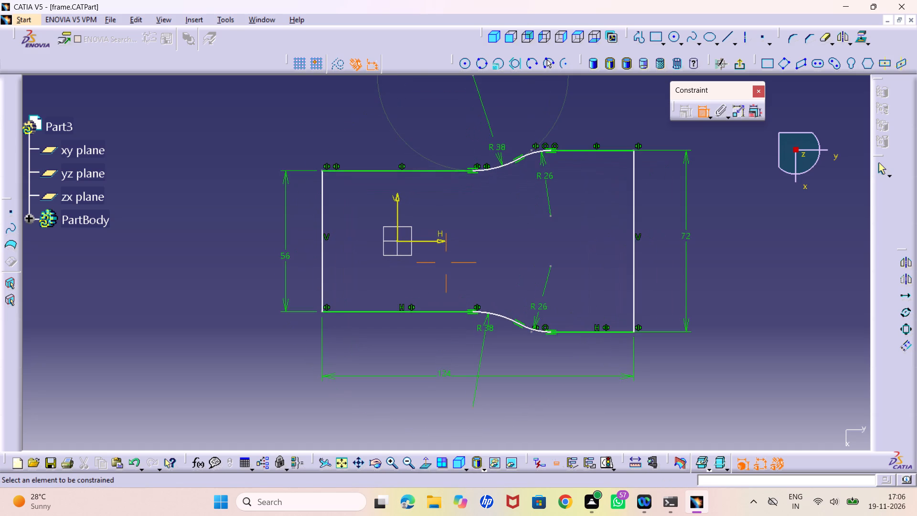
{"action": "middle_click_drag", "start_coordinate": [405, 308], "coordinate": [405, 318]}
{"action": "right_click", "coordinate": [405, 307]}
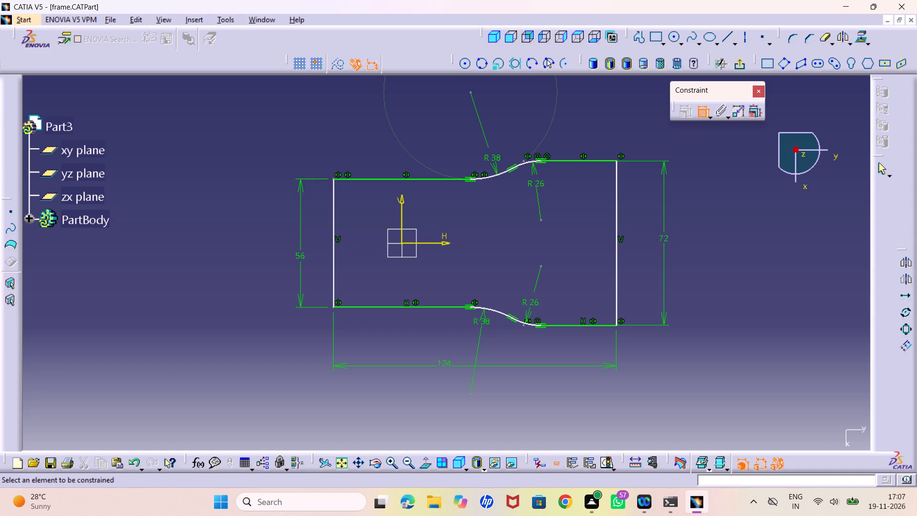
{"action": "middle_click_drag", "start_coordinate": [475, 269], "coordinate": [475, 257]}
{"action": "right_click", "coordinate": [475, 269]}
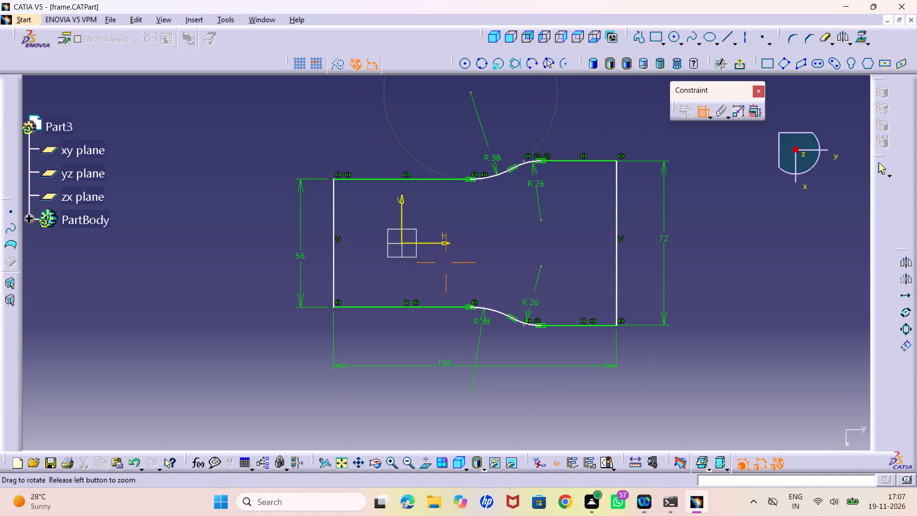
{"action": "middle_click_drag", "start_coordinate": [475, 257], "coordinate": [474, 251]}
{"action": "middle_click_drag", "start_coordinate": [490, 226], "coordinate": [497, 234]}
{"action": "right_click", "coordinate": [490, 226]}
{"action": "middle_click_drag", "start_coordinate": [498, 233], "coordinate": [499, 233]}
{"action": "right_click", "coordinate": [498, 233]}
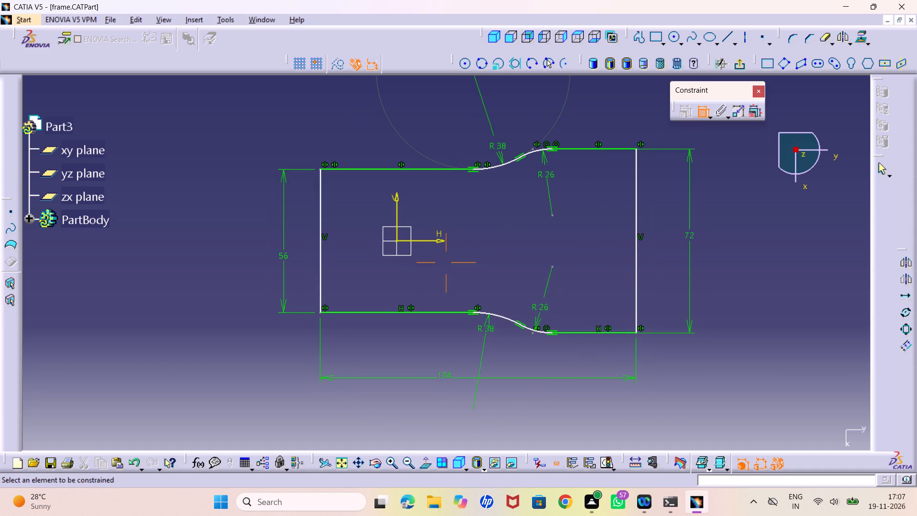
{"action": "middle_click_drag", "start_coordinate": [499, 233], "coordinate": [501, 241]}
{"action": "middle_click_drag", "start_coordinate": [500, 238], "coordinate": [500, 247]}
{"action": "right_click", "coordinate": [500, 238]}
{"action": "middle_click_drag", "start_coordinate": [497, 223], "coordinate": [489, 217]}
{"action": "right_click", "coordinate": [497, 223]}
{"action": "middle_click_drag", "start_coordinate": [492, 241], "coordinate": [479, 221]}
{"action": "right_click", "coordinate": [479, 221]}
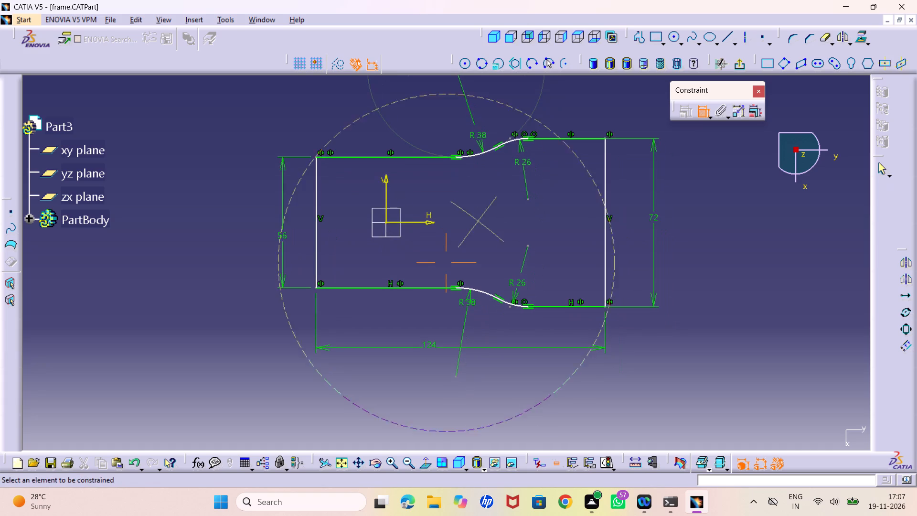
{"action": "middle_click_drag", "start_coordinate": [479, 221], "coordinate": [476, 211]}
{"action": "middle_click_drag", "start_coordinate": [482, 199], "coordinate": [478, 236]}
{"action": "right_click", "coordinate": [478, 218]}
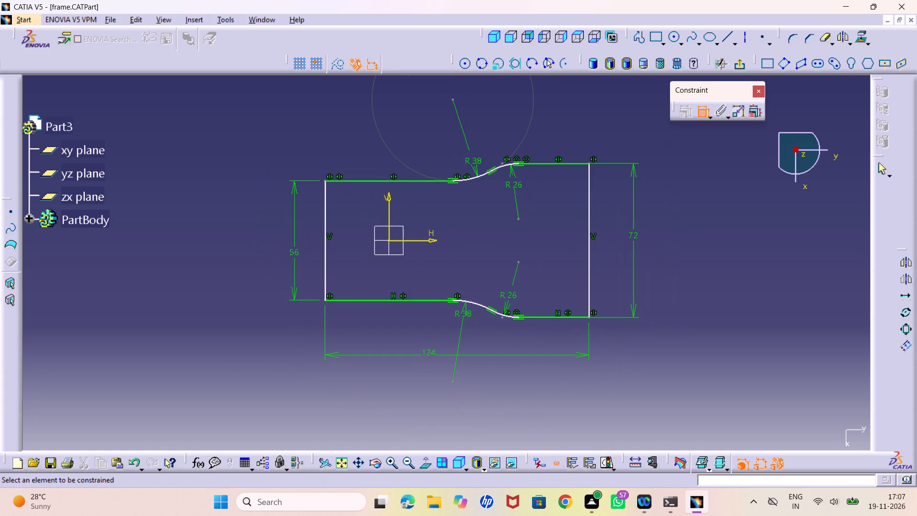
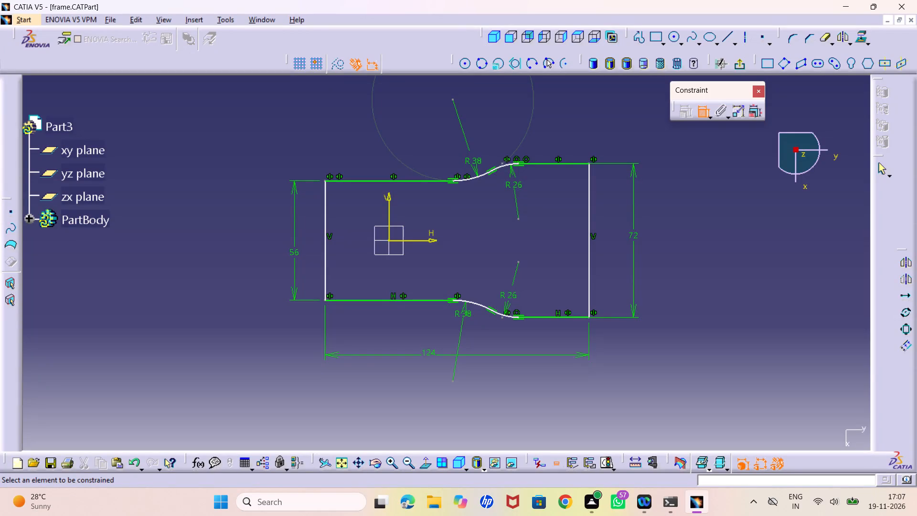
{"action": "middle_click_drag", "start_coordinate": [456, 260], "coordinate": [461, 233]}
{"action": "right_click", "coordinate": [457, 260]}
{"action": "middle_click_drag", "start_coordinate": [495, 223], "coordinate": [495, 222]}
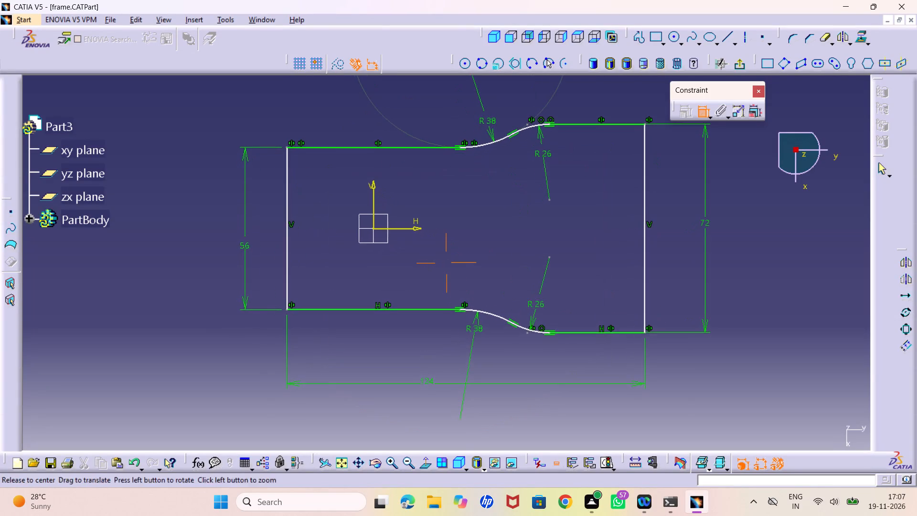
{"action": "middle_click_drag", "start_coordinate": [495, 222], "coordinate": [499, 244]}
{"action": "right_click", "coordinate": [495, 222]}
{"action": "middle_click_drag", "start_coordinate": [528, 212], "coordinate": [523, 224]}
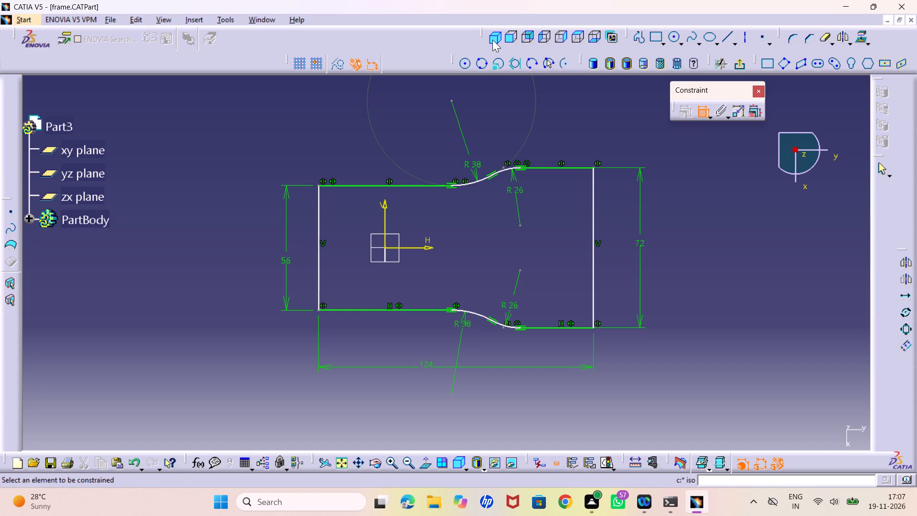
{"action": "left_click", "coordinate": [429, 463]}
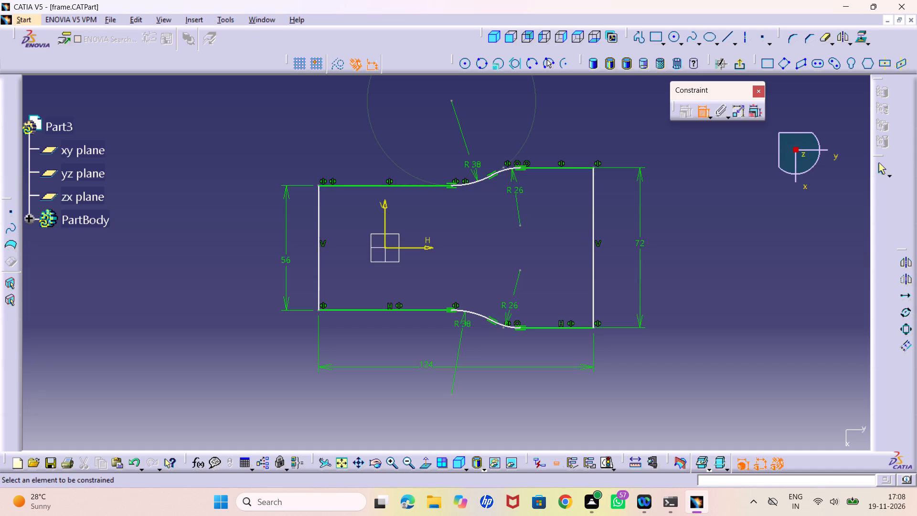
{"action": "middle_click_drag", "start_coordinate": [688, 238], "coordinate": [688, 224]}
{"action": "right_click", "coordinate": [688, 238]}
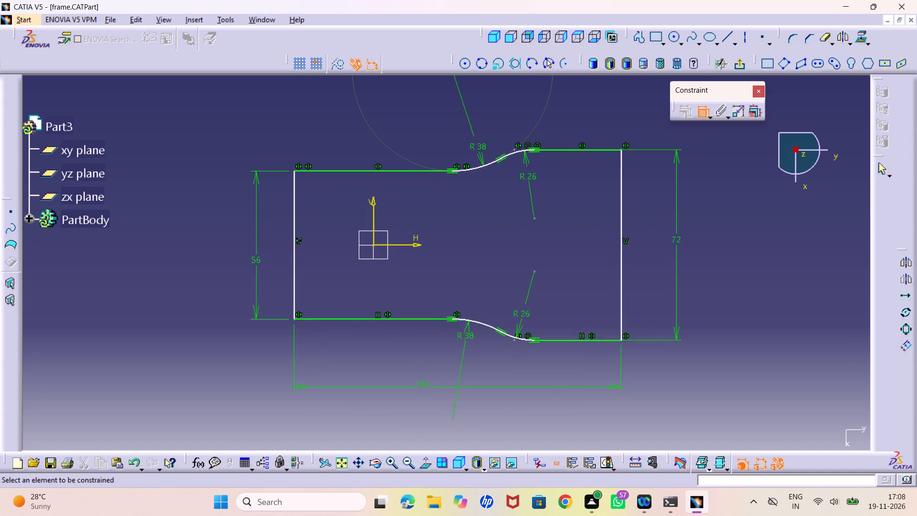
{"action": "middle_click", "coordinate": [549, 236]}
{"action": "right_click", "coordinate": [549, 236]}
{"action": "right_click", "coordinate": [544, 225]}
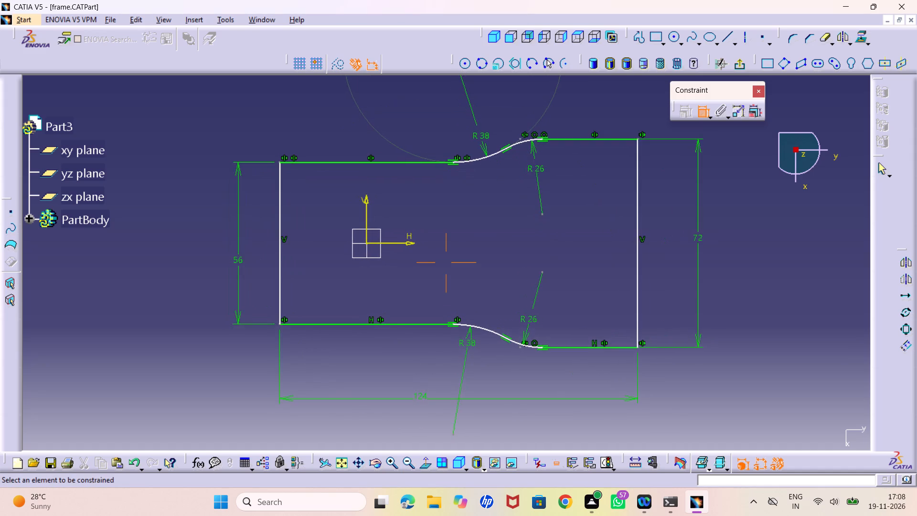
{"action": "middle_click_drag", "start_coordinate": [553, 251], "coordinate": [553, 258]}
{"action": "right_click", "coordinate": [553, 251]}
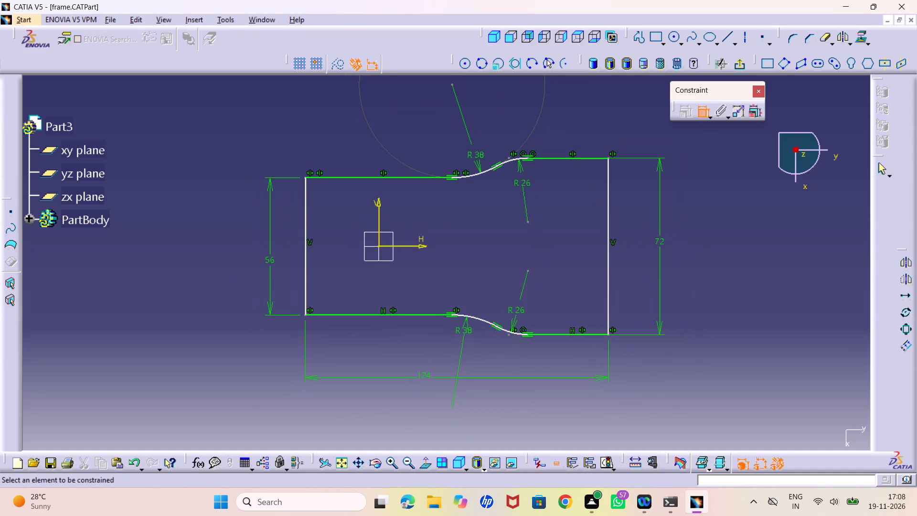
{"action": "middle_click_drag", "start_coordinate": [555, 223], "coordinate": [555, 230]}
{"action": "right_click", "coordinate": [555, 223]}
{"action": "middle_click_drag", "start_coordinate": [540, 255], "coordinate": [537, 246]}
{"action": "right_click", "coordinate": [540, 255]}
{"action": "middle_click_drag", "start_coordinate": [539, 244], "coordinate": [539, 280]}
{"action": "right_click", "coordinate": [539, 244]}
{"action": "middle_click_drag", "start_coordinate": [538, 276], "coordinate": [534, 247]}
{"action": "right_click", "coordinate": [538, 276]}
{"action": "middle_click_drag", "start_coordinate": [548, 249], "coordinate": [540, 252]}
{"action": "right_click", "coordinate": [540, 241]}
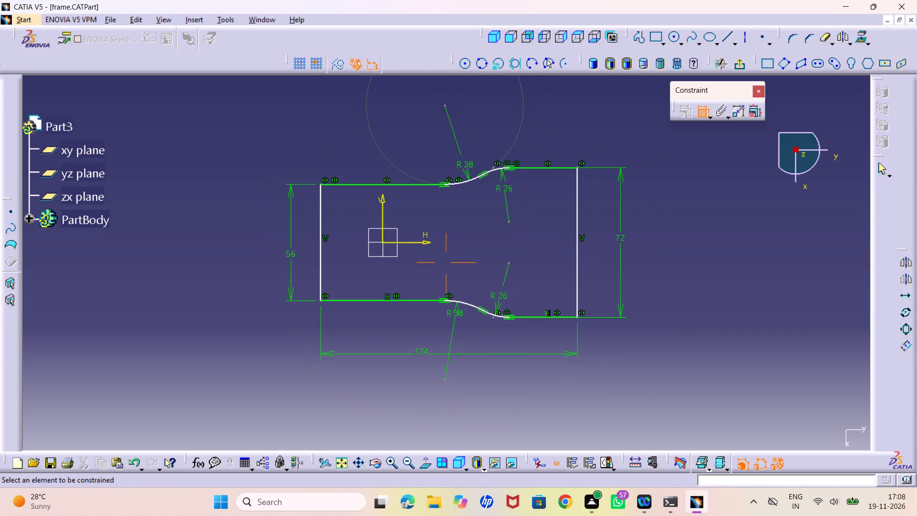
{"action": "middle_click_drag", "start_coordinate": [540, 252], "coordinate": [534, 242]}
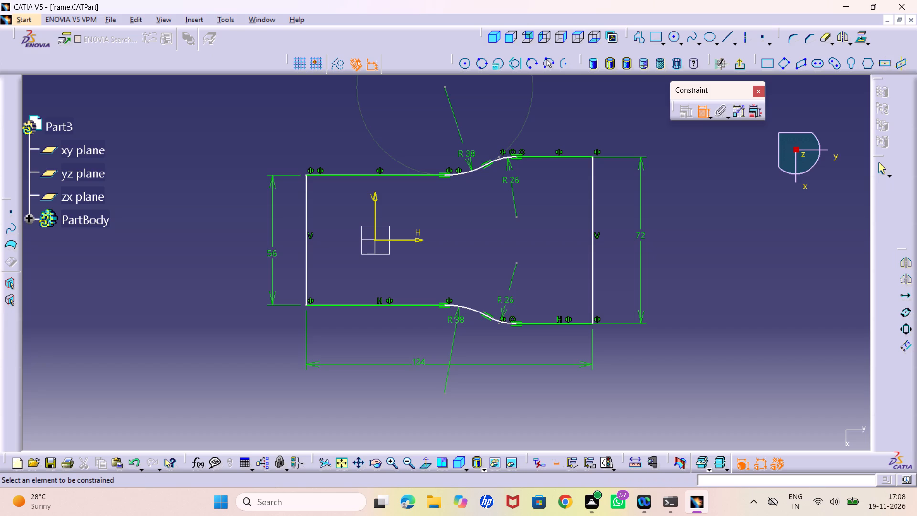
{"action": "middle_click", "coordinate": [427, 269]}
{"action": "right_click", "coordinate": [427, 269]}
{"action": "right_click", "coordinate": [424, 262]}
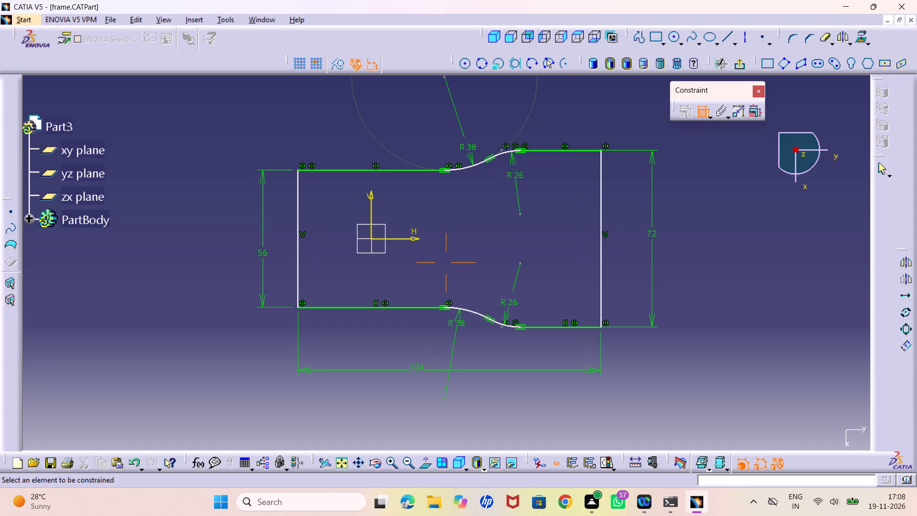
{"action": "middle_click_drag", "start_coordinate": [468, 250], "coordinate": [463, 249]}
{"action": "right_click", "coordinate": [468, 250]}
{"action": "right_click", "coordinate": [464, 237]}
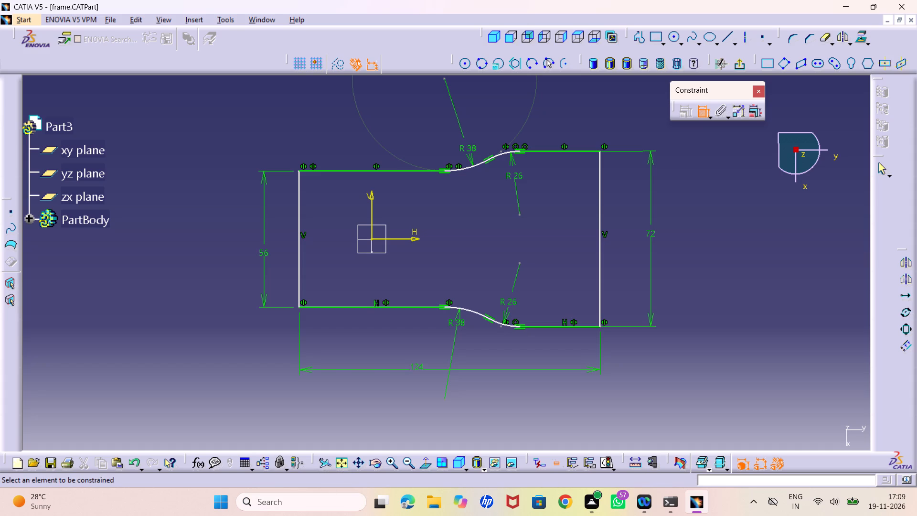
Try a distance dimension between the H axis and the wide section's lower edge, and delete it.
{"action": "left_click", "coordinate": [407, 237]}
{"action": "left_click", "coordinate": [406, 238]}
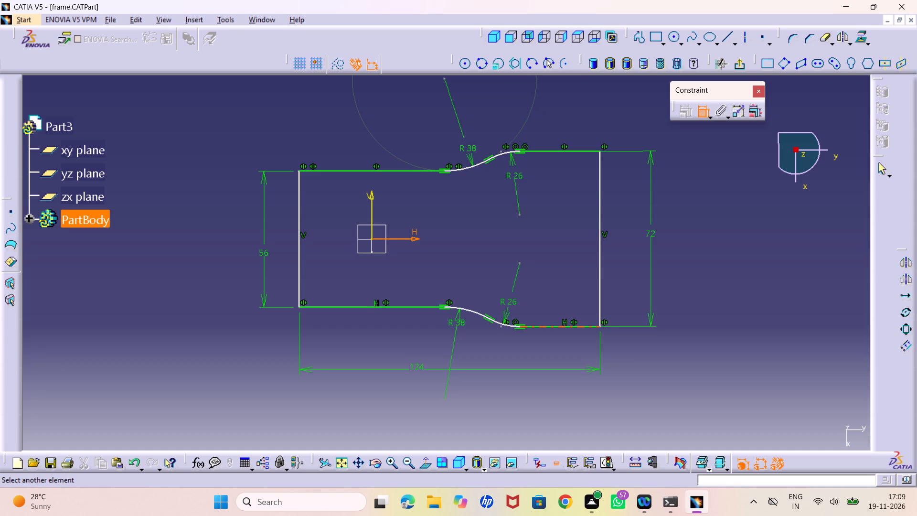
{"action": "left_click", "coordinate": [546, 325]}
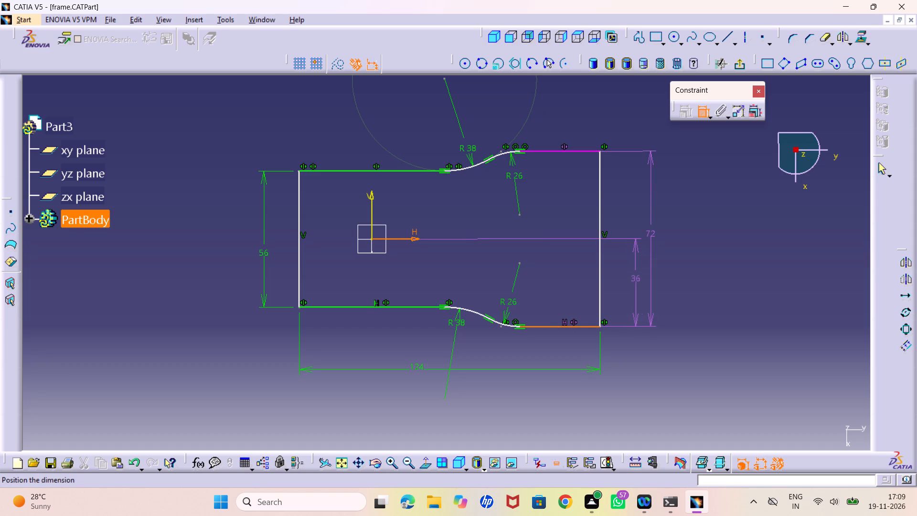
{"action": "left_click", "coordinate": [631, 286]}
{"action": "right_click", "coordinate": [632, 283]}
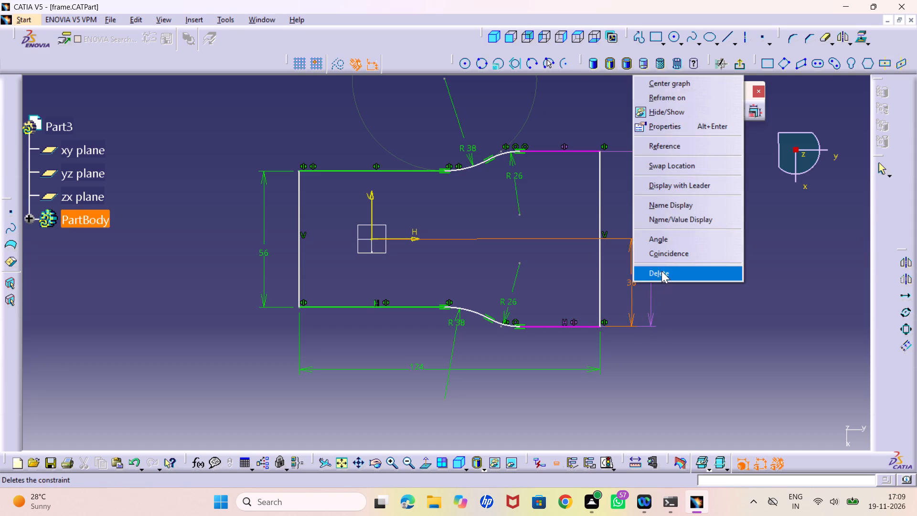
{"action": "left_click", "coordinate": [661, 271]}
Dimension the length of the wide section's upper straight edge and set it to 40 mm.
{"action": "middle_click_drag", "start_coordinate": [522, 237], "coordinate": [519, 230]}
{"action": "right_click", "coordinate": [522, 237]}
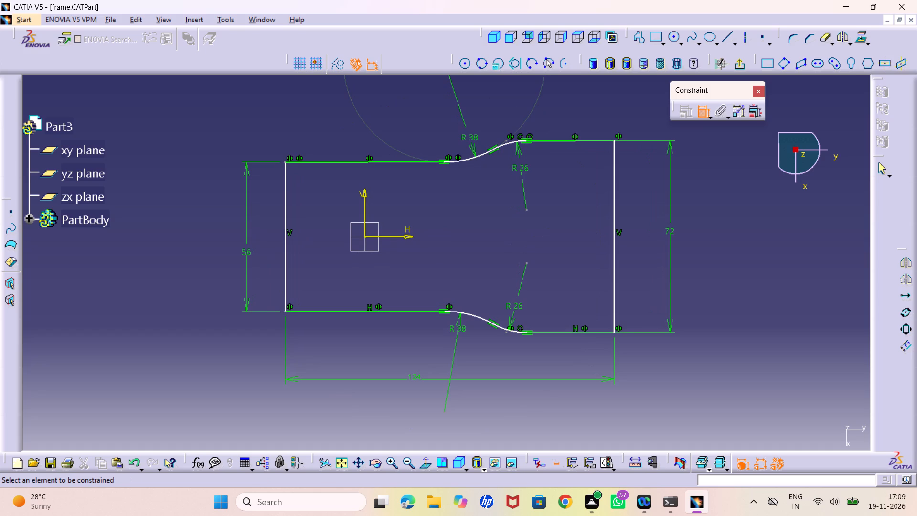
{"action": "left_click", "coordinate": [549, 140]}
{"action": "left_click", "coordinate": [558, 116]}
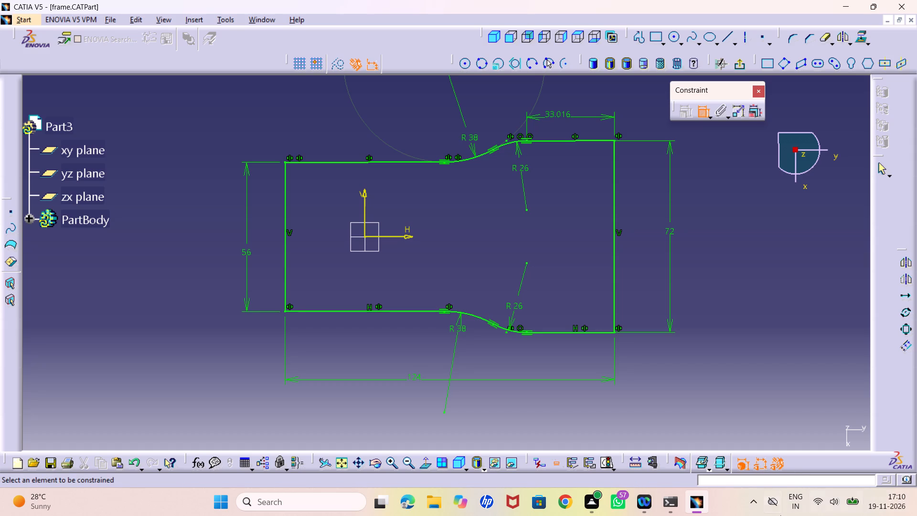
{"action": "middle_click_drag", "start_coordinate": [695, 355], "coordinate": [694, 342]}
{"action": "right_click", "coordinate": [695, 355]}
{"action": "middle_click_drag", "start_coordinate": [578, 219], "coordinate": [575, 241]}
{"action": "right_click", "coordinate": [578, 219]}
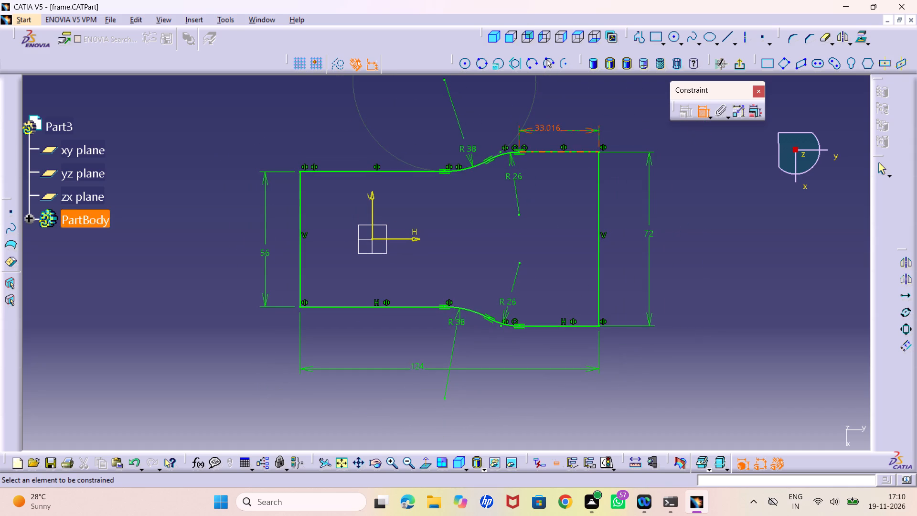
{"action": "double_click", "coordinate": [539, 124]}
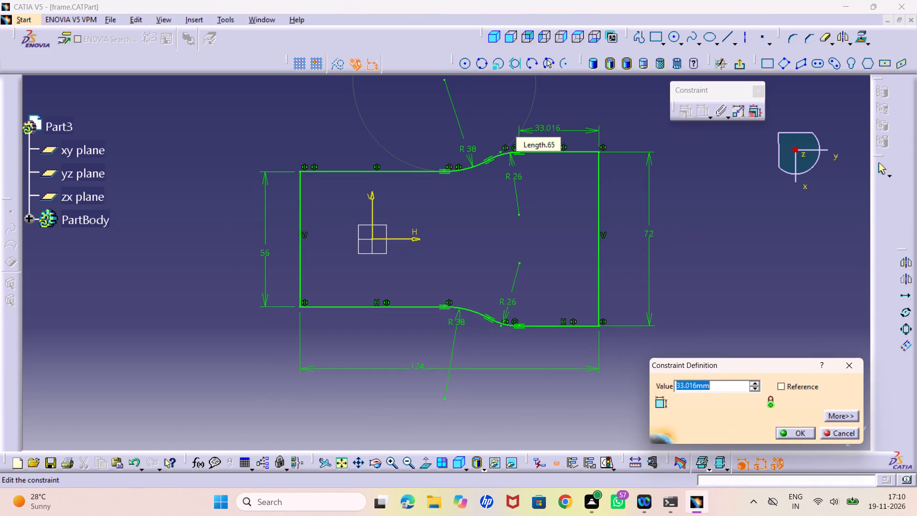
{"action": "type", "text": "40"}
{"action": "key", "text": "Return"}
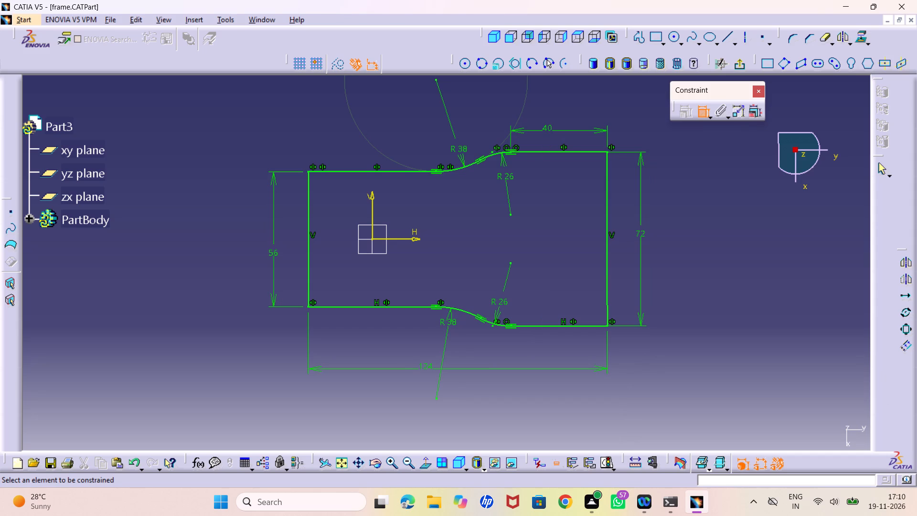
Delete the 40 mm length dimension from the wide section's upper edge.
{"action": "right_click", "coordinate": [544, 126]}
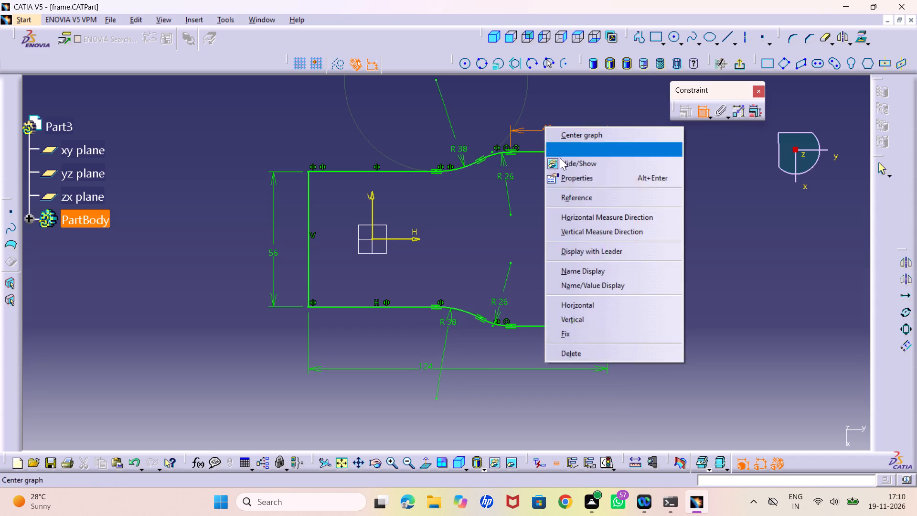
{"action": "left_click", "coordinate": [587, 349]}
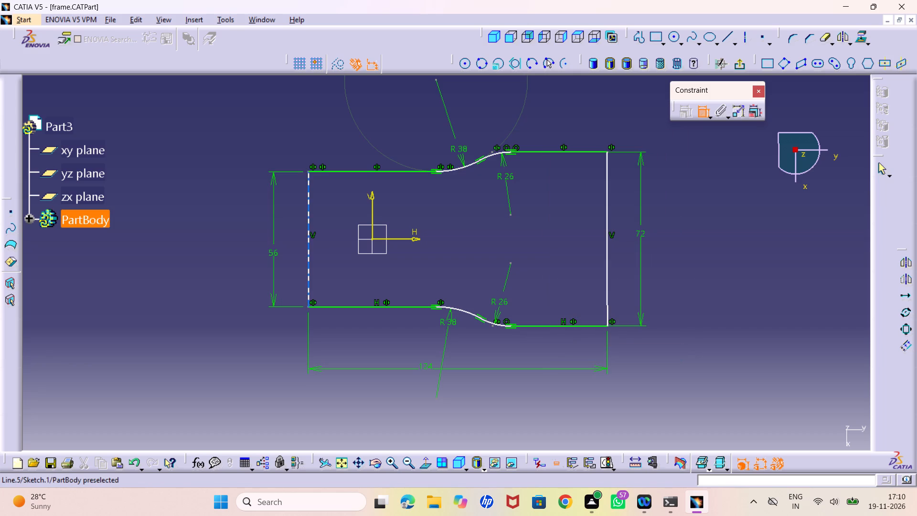
Dimension from the narrow section's vertical end line to the start of the upper R38 arc and set it to 60 mm.
{"action": "left_click", "coordinate": [310, 190]}
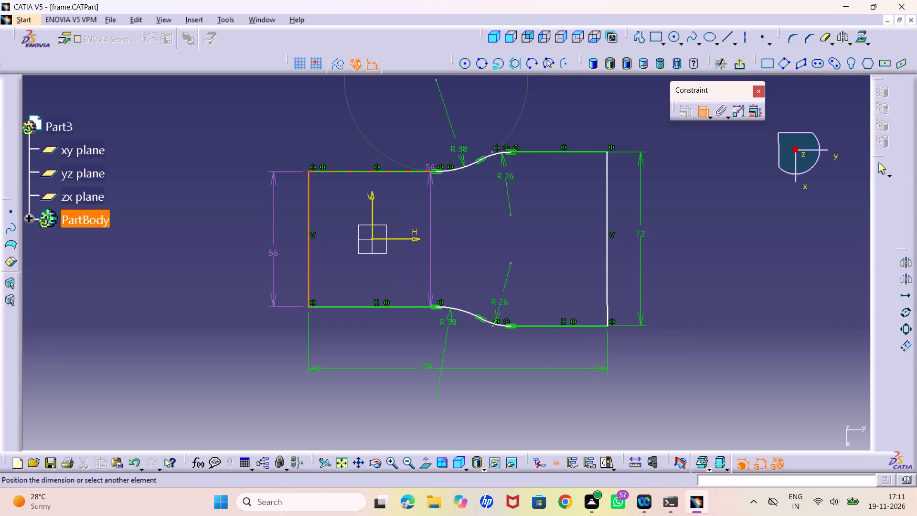
{"action": "left_click", "coordinate": [435, 172]}
{"action": "left_click", "coordinate": [367, 118]}
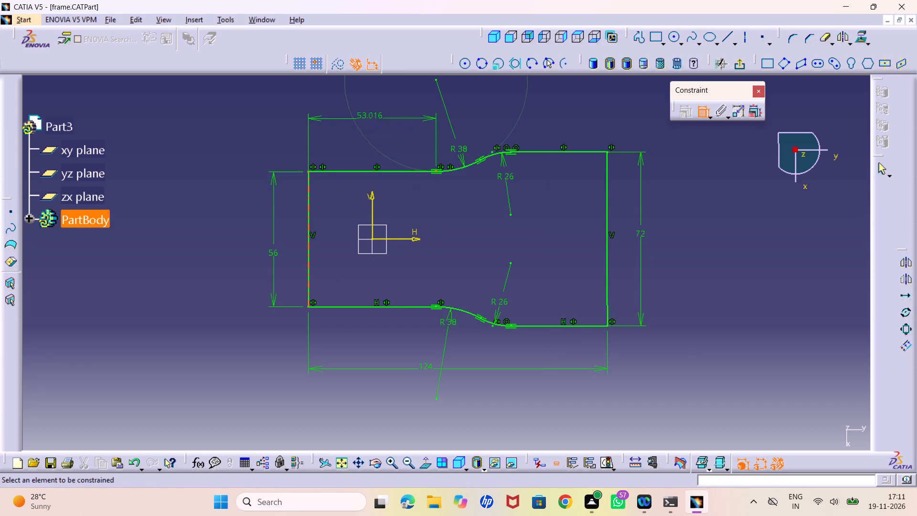
{"action": "double_click", "coordinate": [369, 117]}
{"action": "type", "text": "60"}
{"action": "key", "text": "Return"}
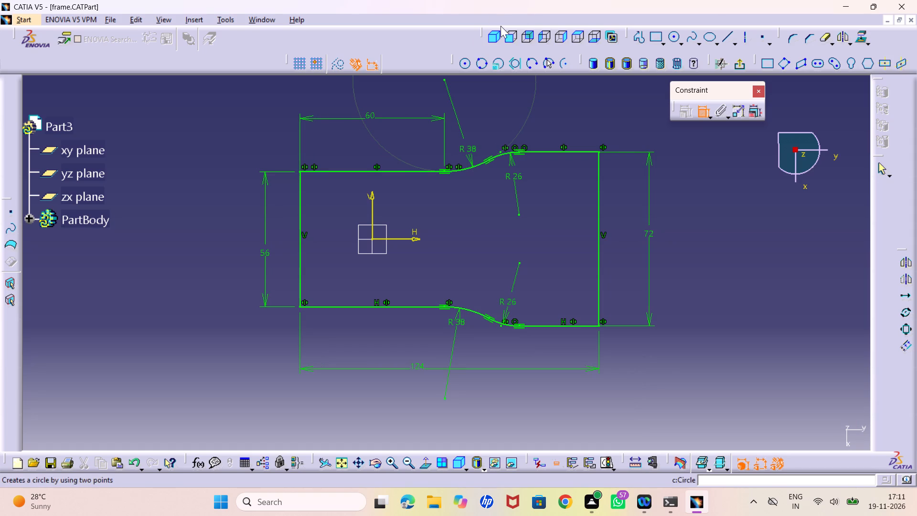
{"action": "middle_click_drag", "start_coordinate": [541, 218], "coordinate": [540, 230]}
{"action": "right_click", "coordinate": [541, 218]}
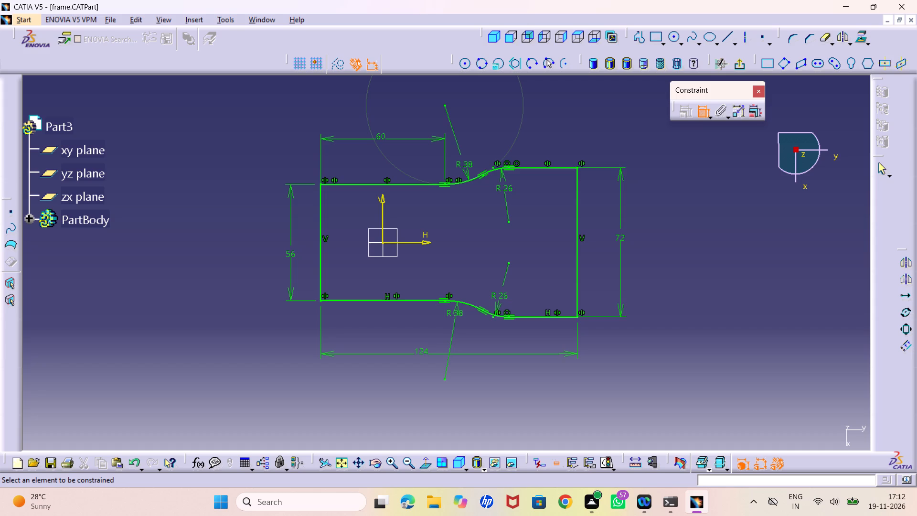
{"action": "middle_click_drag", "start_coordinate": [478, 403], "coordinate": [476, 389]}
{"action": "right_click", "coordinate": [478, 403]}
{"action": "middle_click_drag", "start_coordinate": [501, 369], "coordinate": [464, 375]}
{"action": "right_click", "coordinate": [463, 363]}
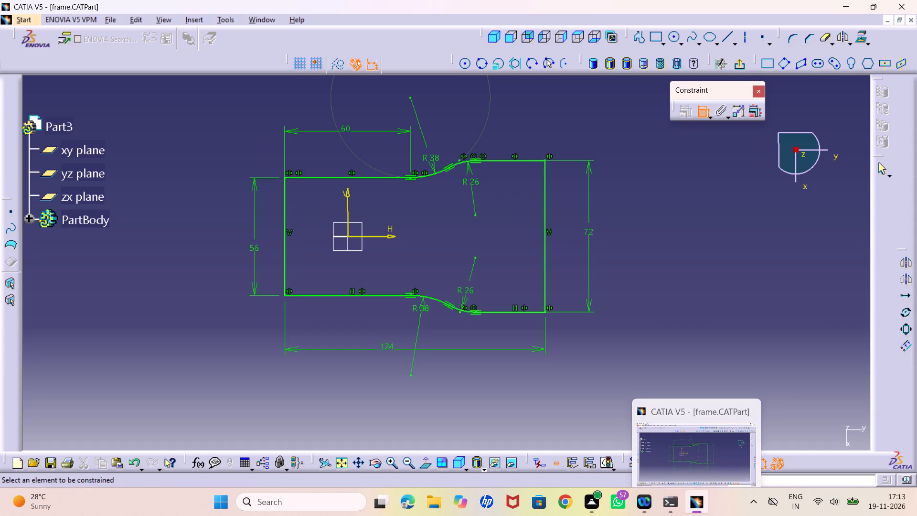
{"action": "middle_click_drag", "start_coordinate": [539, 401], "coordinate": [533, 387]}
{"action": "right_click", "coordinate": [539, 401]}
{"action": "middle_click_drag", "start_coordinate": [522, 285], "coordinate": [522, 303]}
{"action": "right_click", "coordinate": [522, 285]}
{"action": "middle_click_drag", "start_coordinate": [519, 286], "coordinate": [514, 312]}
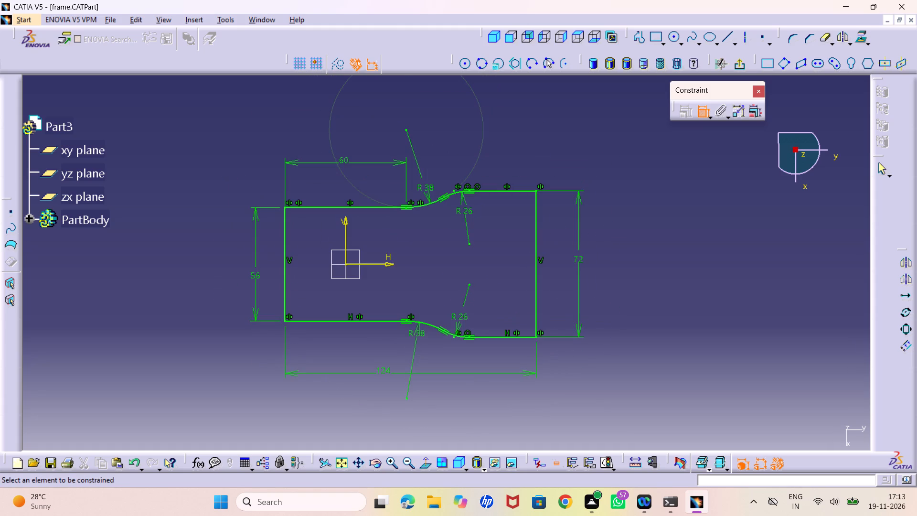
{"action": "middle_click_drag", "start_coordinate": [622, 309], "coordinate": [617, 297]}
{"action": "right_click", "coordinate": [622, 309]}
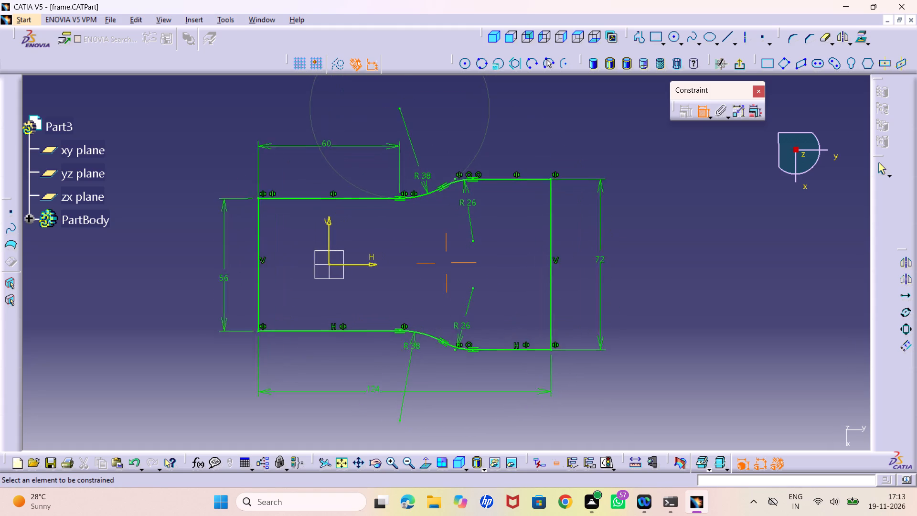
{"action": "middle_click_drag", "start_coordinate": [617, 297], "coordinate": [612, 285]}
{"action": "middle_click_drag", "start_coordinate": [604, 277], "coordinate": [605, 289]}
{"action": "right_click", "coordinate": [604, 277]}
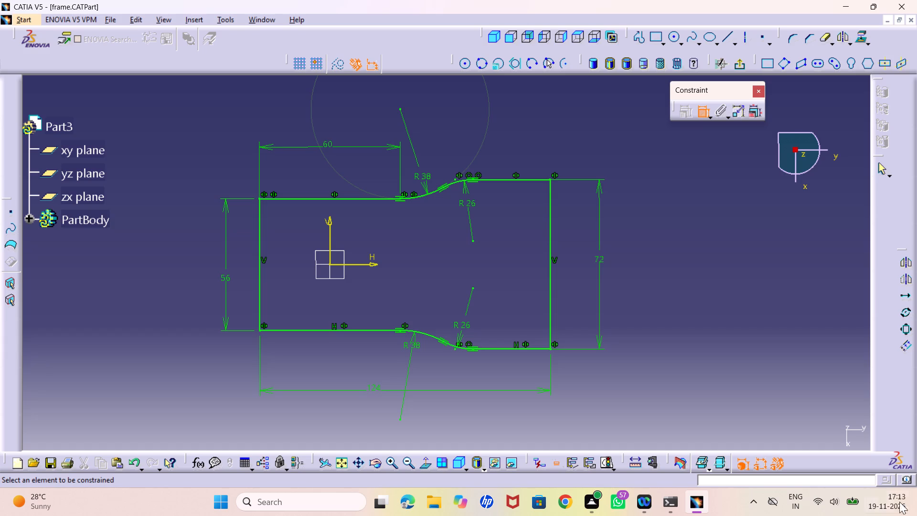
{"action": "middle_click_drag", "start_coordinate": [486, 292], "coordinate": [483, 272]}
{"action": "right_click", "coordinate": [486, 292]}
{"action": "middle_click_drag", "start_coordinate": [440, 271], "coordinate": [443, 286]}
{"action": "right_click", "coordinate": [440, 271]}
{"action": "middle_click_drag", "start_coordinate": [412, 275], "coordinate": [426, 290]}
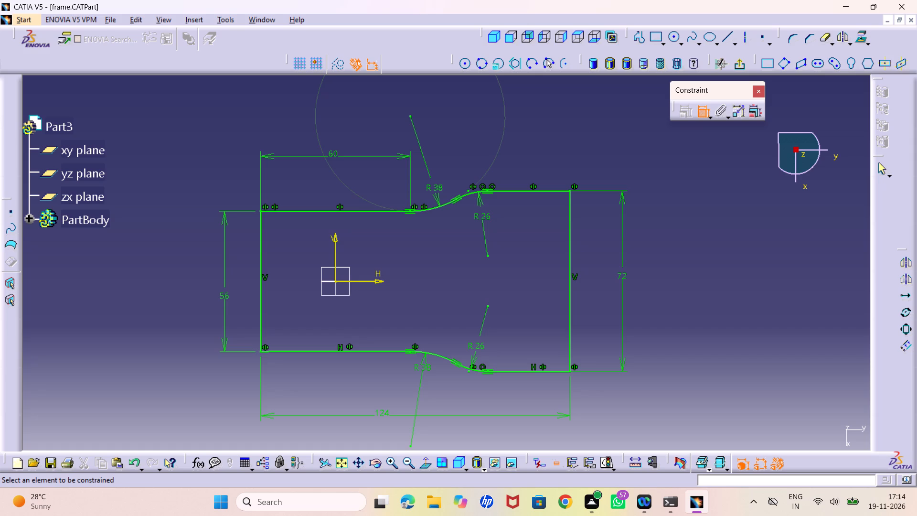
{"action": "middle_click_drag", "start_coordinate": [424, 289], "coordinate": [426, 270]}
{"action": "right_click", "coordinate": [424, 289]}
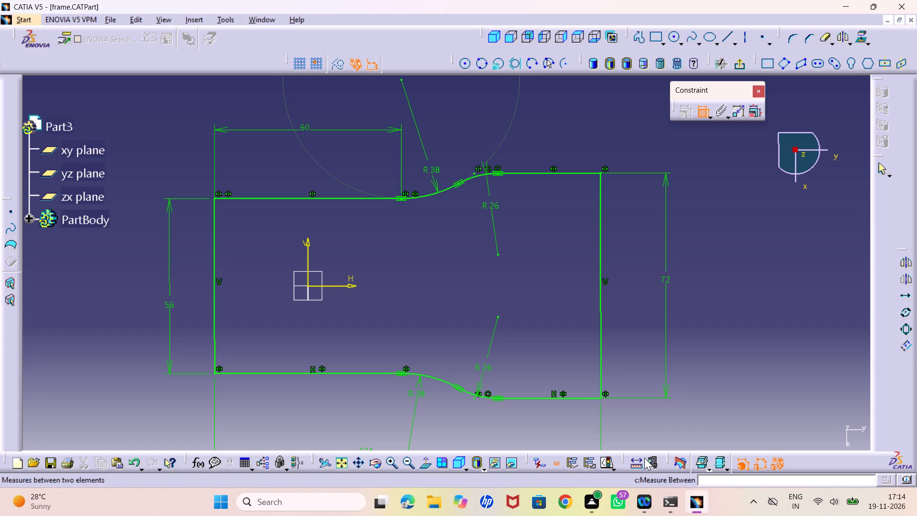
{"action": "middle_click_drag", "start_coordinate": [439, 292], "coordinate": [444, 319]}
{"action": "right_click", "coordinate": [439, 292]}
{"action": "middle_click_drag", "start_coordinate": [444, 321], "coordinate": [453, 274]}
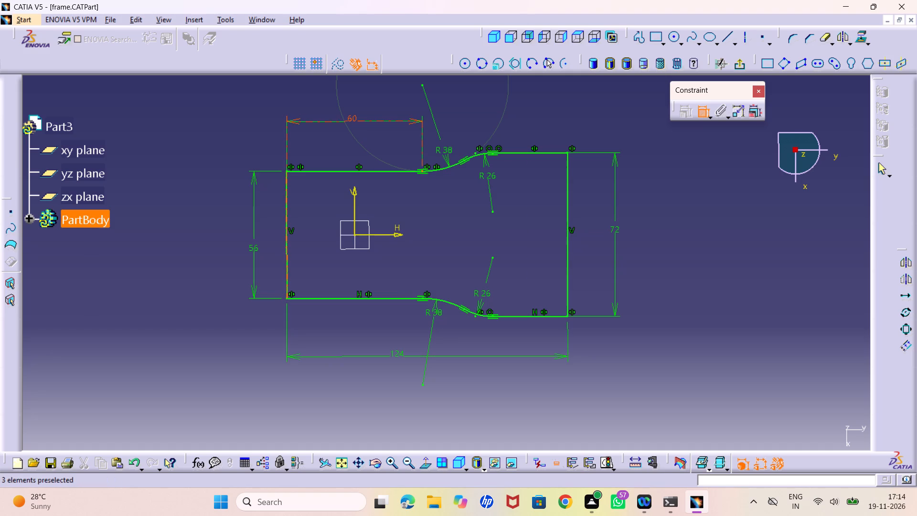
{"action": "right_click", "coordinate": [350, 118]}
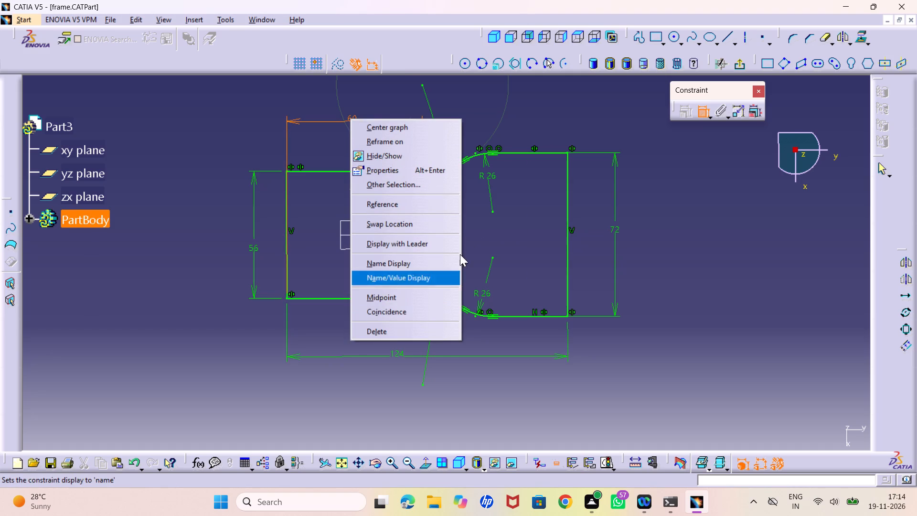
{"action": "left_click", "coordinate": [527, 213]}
Set the profile's overall length dimension to 144 mm.
{"action": "double_click", "coordinate": [398, 354]}
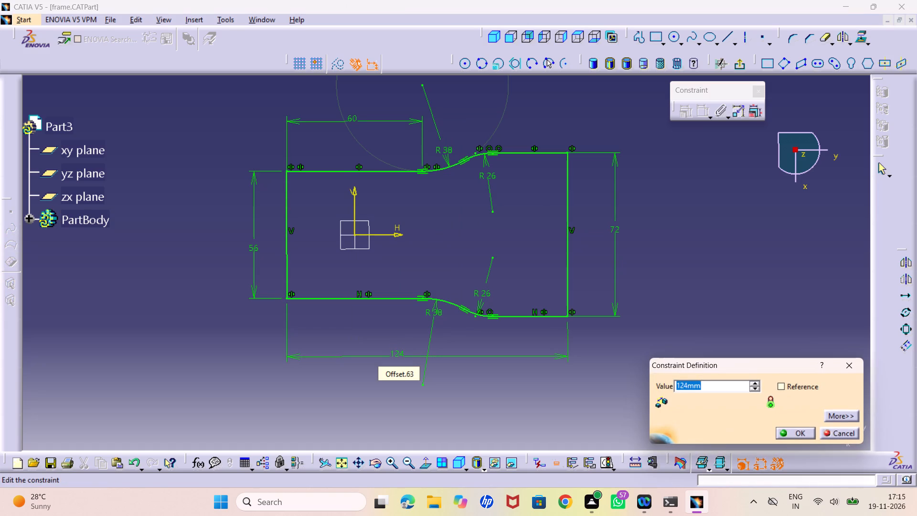
{"action": "type", "text": "144"}
{"action": "key", "text": "Return"}
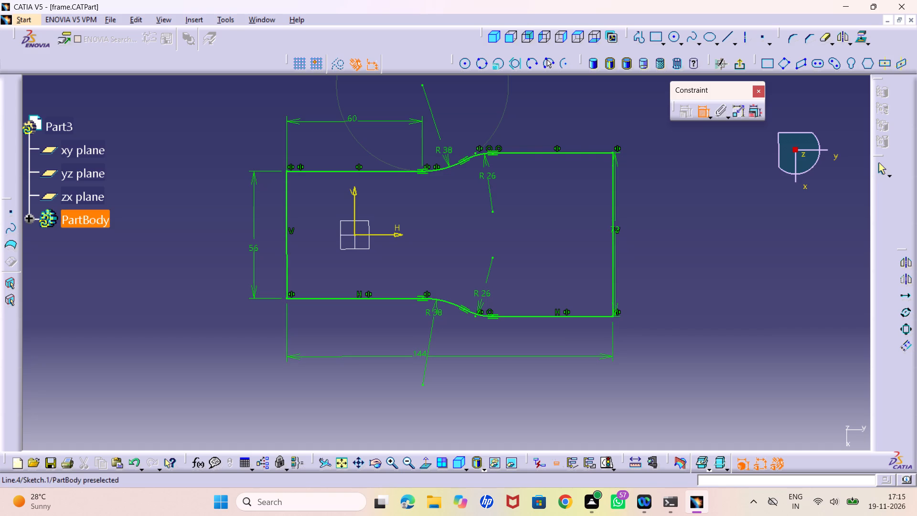
Reposition the 72 mm width dimension outside the profile, clear of the wide section's vertical end line.
{"action": "left_click_drag", "start_coordinate": [618, 226], "coordinate": [663, 235]}
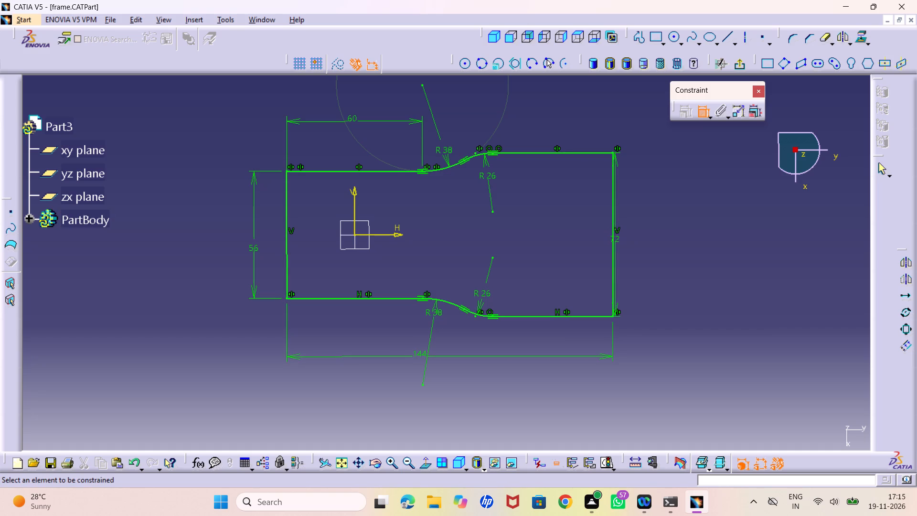
{"action": "left_click_drag", "start_coordinate": [616, 305], "coordinate": [655, 306]}
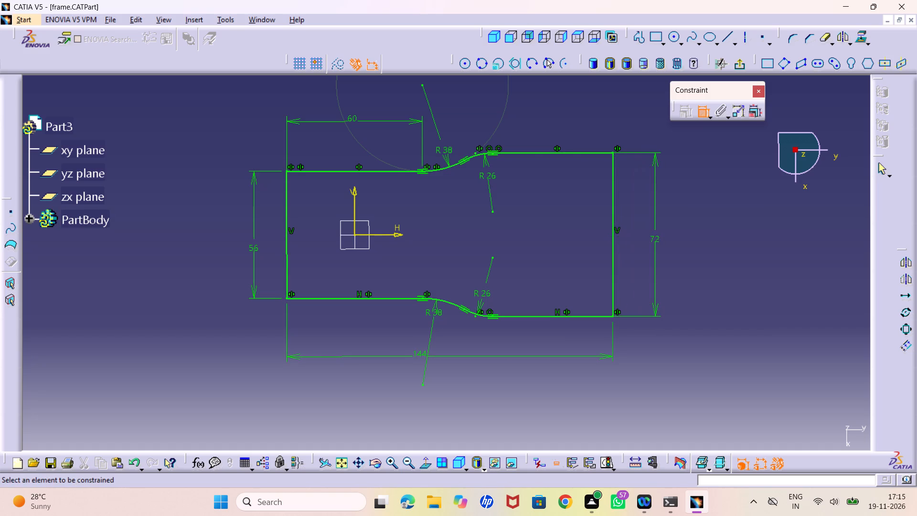
{"action": "left_click_drag", "start_coordinate": [655, 306], "coordinate": [656, 305]}
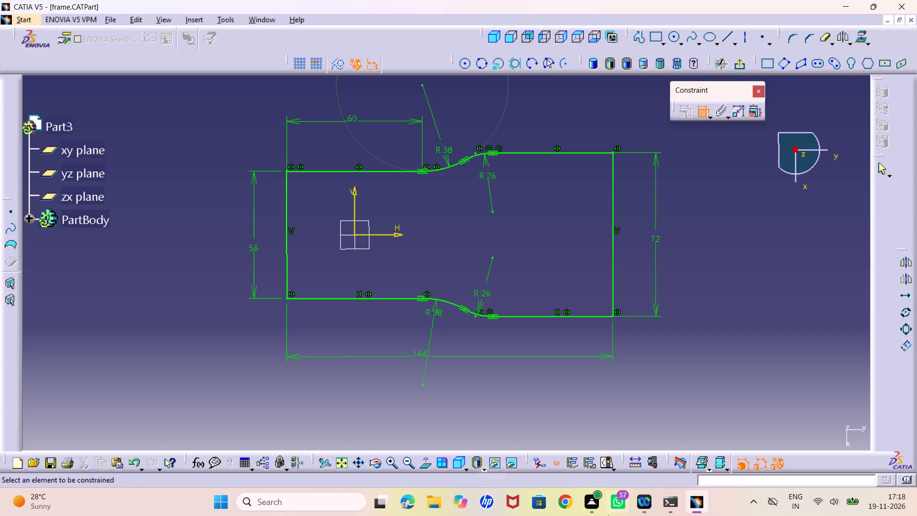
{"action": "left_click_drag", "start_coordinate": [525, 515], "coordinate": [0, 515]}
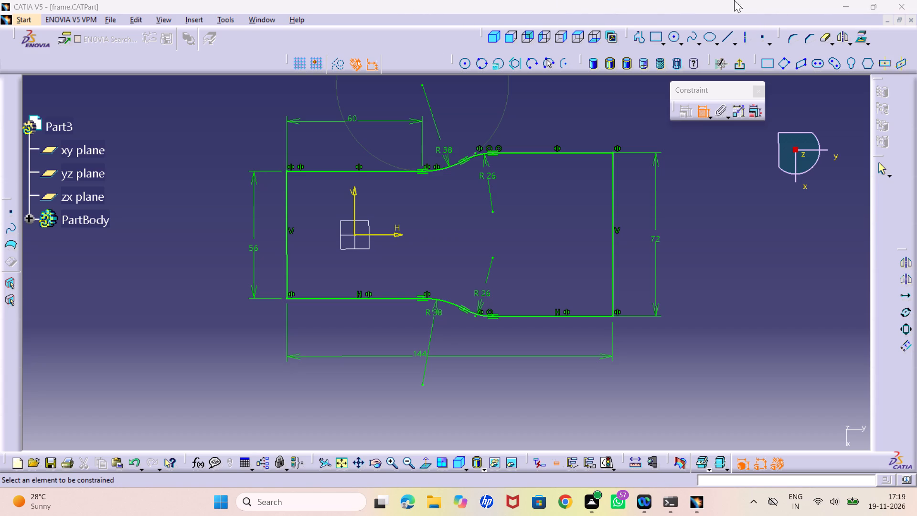
Exit the sketch and pad the stepped profile to a length of 2 mm in the reversed direction.
{"action": "left_click", "coordinate": [739, 65]}
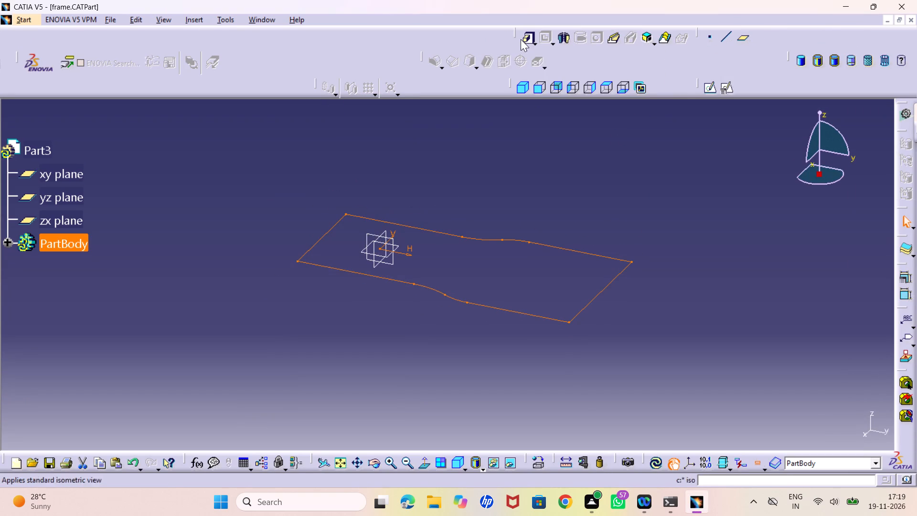
{"action": "left_click", "coordinate": [525, 38]}
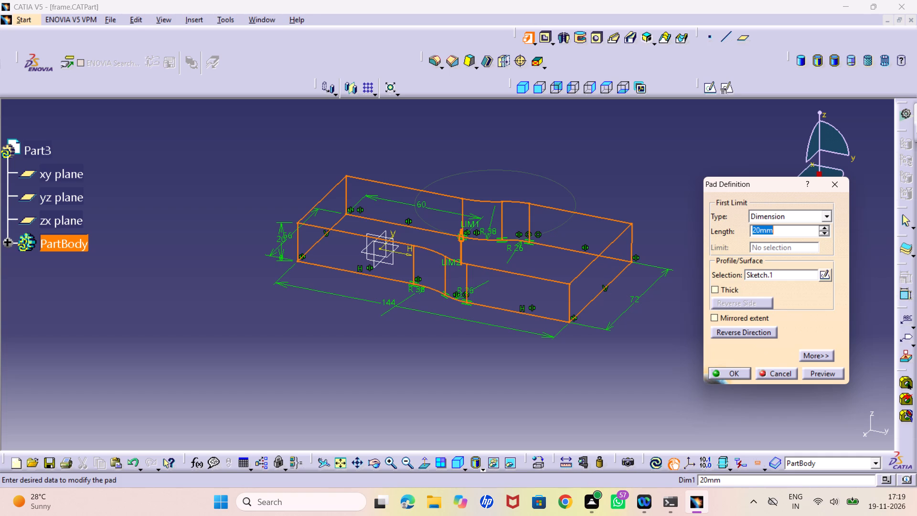
{"action": "left_click", "coordinate": [725, 332]}
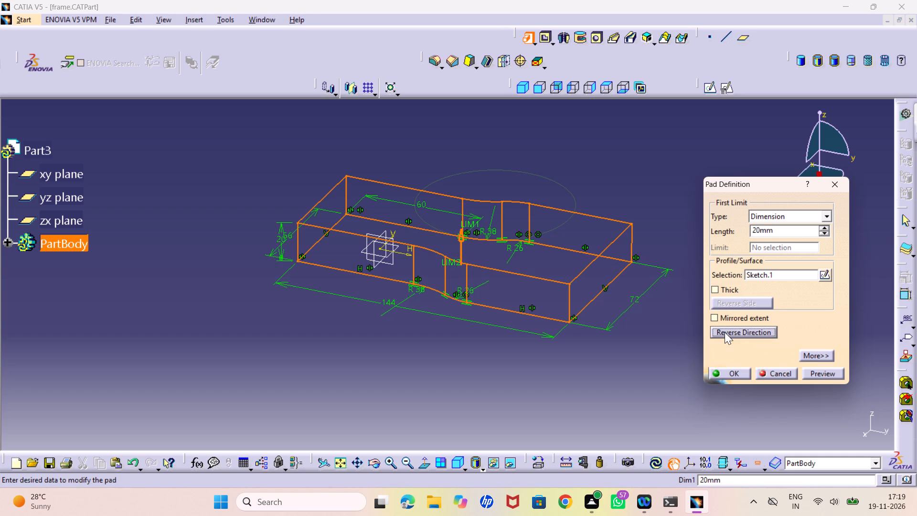
{"action": "double_click", "coordinate": [782, 232]}
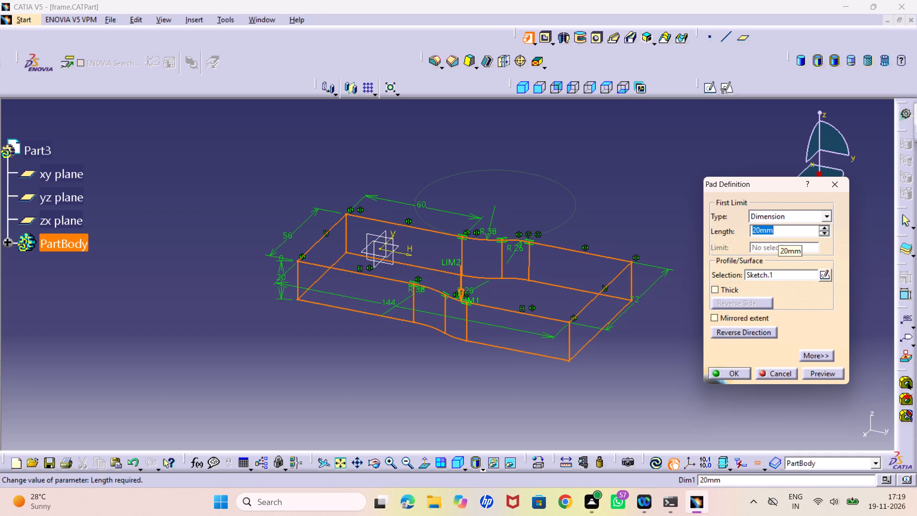
{"action": "key", "text": "2"}
{"action": "key", "text": "Return"}
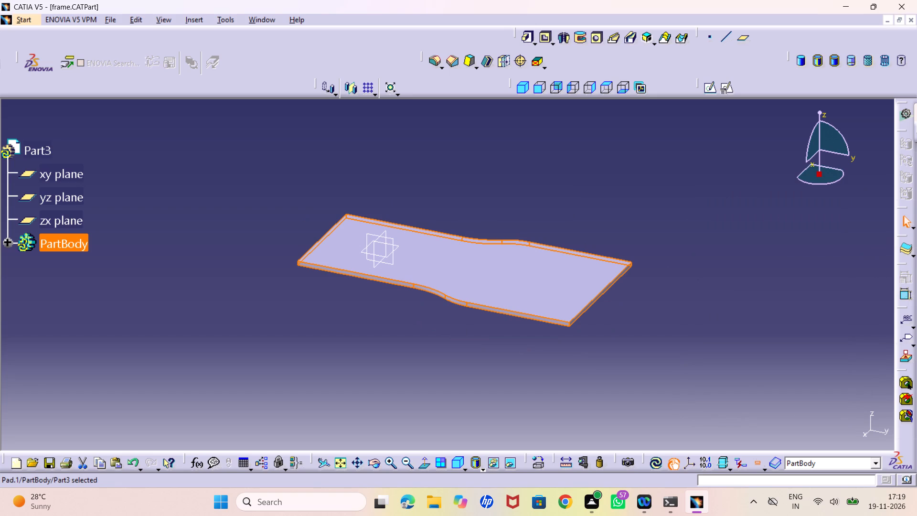
{"action": "left_click", "coordinate": [678, 345]}
Examine the padded plate's thickness, side faces and stepped outline from several angles.
{"action": "middle_click_drag", "start_coordinate": [437, 321], "coordinate": [448, 287]}
{"action": "right_click_drag", "start_coordinate": [436, 321], "coordinate": [448, 287]}
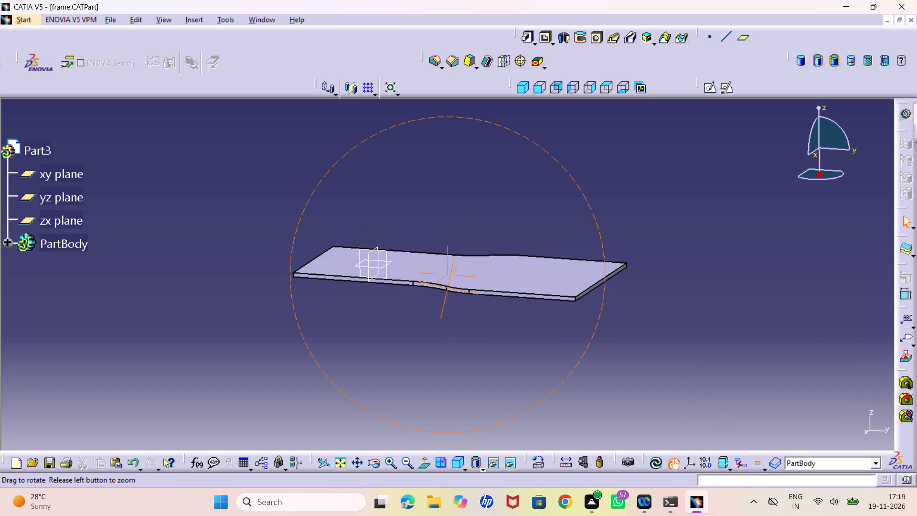
{"action": "middle_click_drag", "start_coordinate": [448, 287], "coordinate": [445, 295]}
{"action": "right_click_drag", "start_coordinate": [448, 287], "coordinate": [445, 295]}
{"action": "middle_click_drag", "start_coordinate": [389, 300], "coordinate": [405, 301]}
{"action": "right_click_drag", "start_coordinate": [389, 300], "coordinate": [405, 301]}
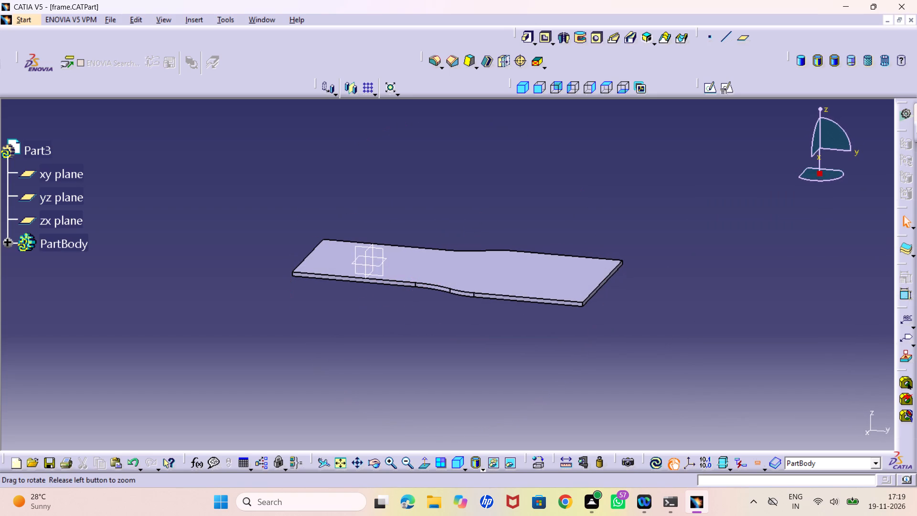
{"action": "middle_click_drag", "start_coordinate": [392, 310], "coordinate": [391, 297]}
{"action": "right_click", "coordinate": [392, 310]}
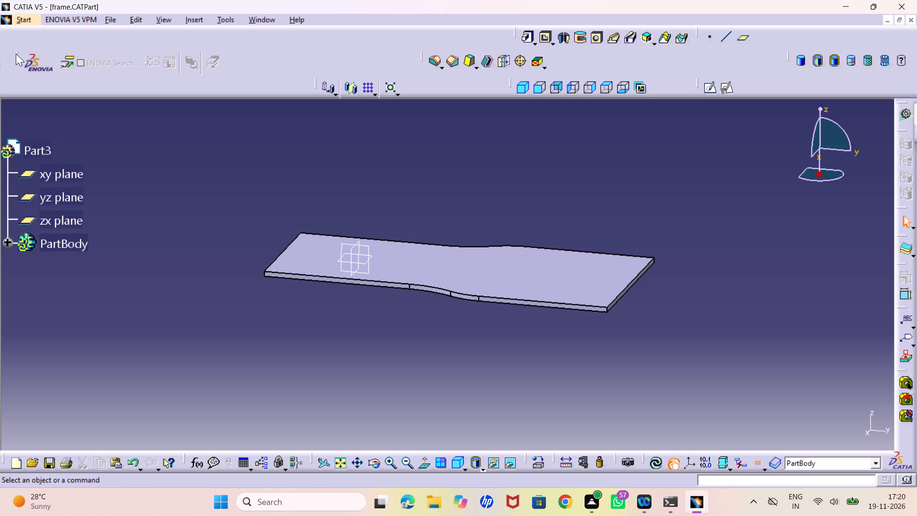
{"action": "middle_click_drag", "start_coordinate": [294, 327], "coordinate": [295, 312]}
{"action": "right_click", "coordinate": [294, 327]}
{"action": "middle_click_drag", "start_coordinate": [290, 314], "coordinate": [339, 362]}
{"action": "right_click_drag", "start_coordinate": [290, 314], "coordinate": [339, 365]}
{"action": "middle_click_drag", "start_coordinate": [470, 332], "coordinate": [487, 383]}
{"action": "right_click_drag", "start_coordinate": [470, 332], "coordinate": [487, 378]}
{"action": "middle_click_drag", "start_coordinate": [441, 357], "coordinate": [390, 309]}
{"action": "right_click_drag", "start_coordinate": [441, 357], "coordinate": [390, 309]}
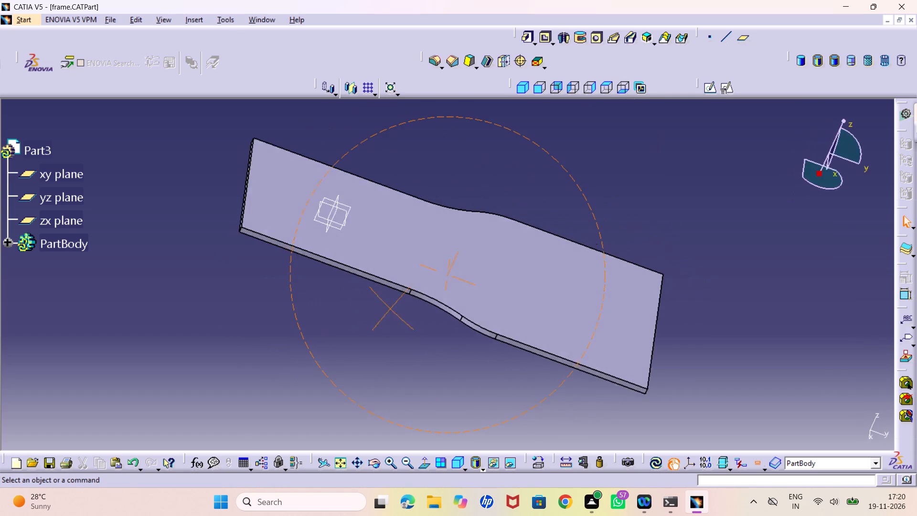
{"action": "right_click_drag", "start_coordinate": [390, 309], "coordinate": [425, 312]}
{"action": "middle_click_drag", "start_coordinate": [390, 309], "coordinate": [425, 312]}
{"action": "middle_click_drag", "start_coordinate": [340, 303], "coordinate": [344, 350]}
{"action": "right_click_drag", "start_coordinate": [340, 305], "coordinate": [344, 350]}
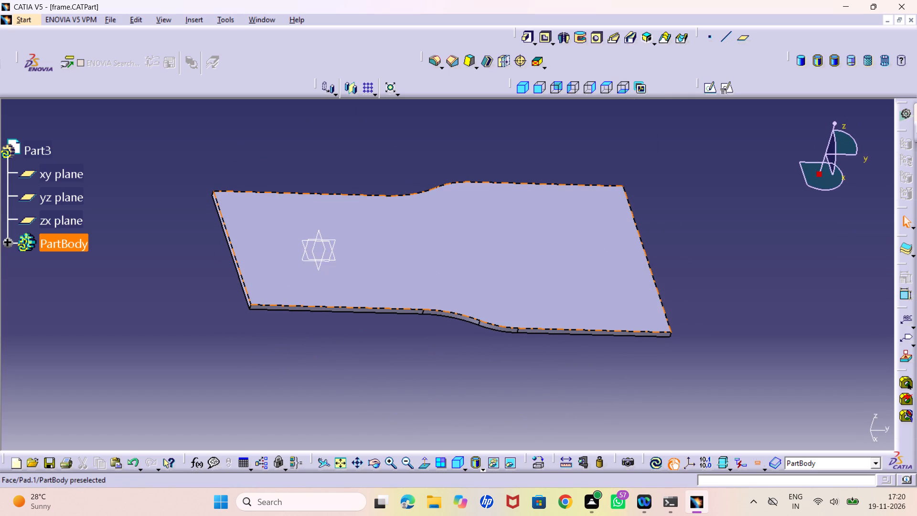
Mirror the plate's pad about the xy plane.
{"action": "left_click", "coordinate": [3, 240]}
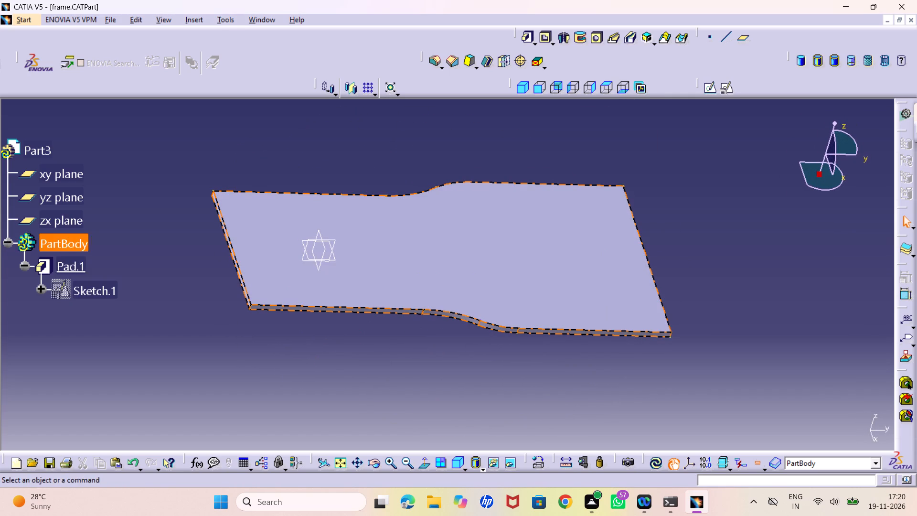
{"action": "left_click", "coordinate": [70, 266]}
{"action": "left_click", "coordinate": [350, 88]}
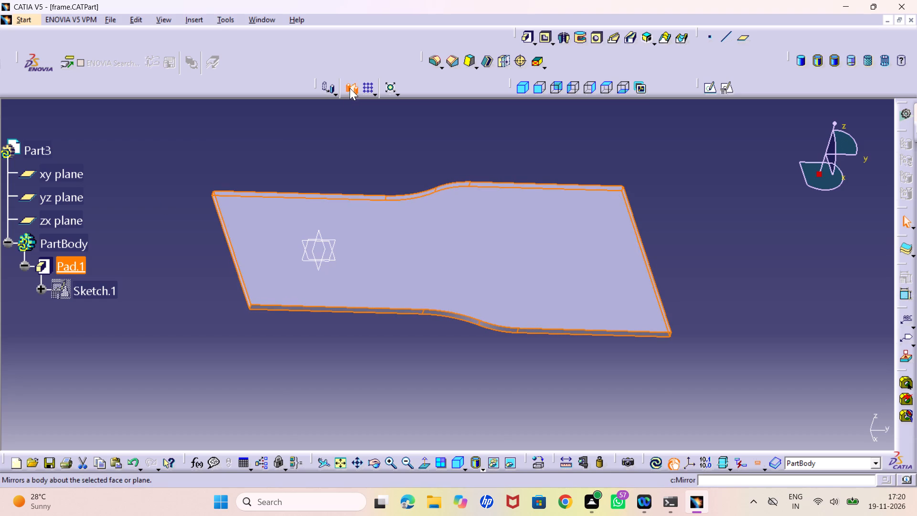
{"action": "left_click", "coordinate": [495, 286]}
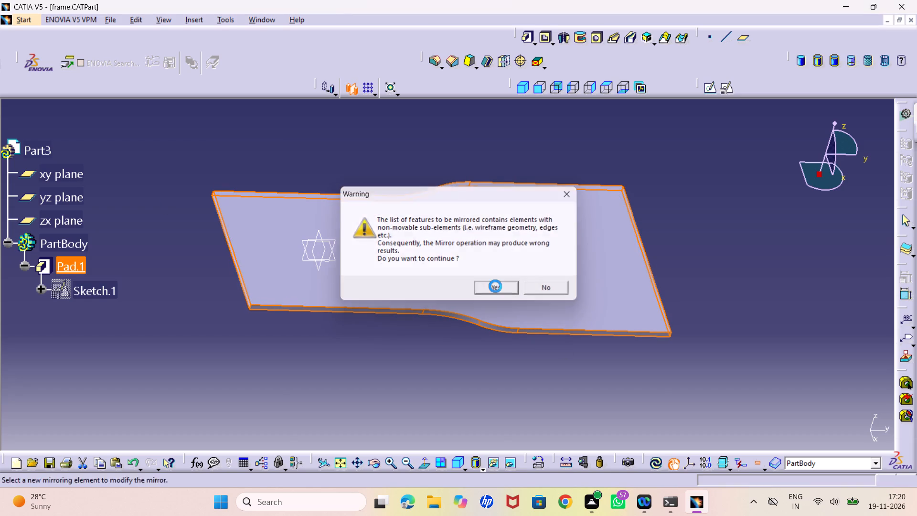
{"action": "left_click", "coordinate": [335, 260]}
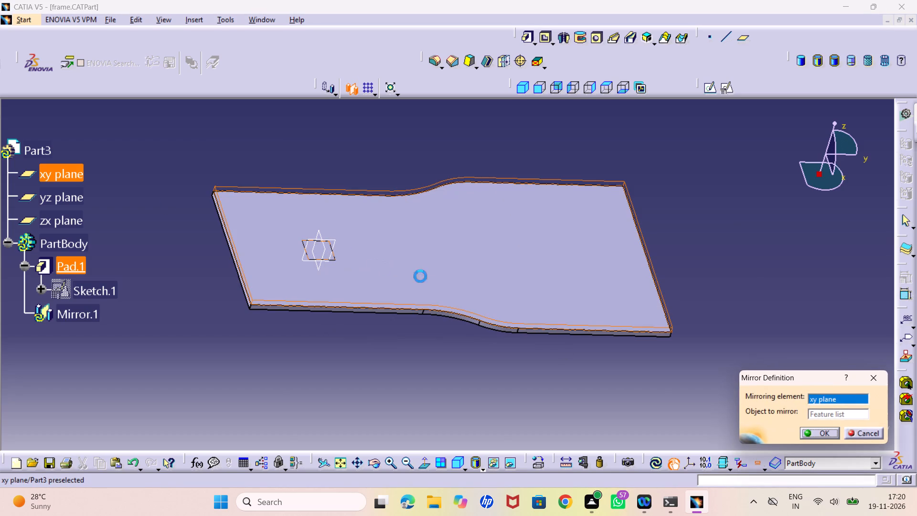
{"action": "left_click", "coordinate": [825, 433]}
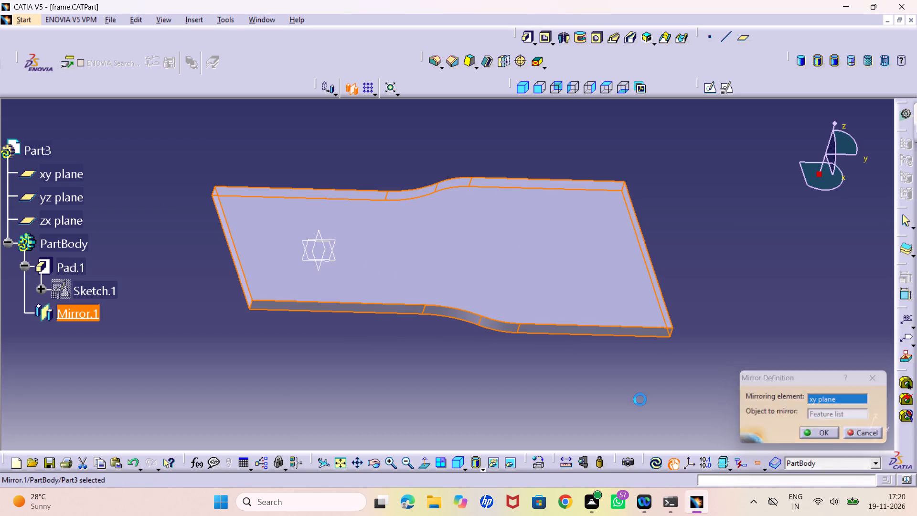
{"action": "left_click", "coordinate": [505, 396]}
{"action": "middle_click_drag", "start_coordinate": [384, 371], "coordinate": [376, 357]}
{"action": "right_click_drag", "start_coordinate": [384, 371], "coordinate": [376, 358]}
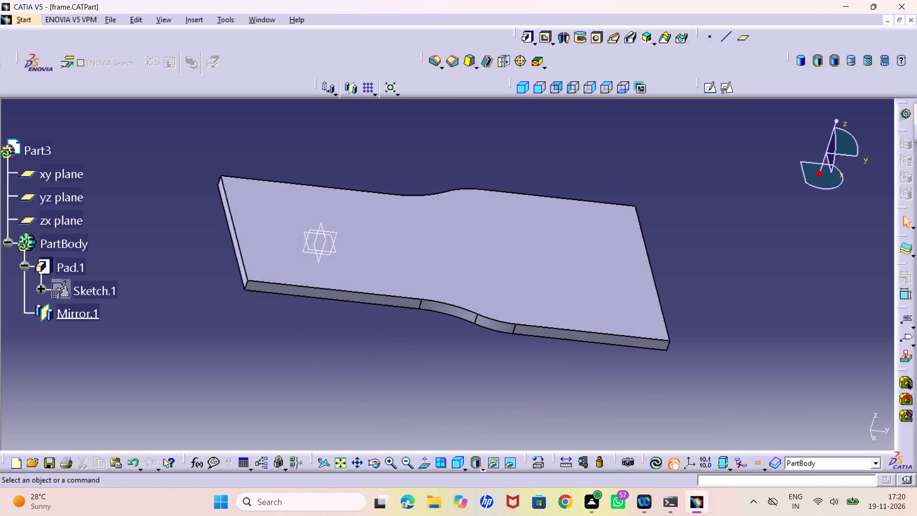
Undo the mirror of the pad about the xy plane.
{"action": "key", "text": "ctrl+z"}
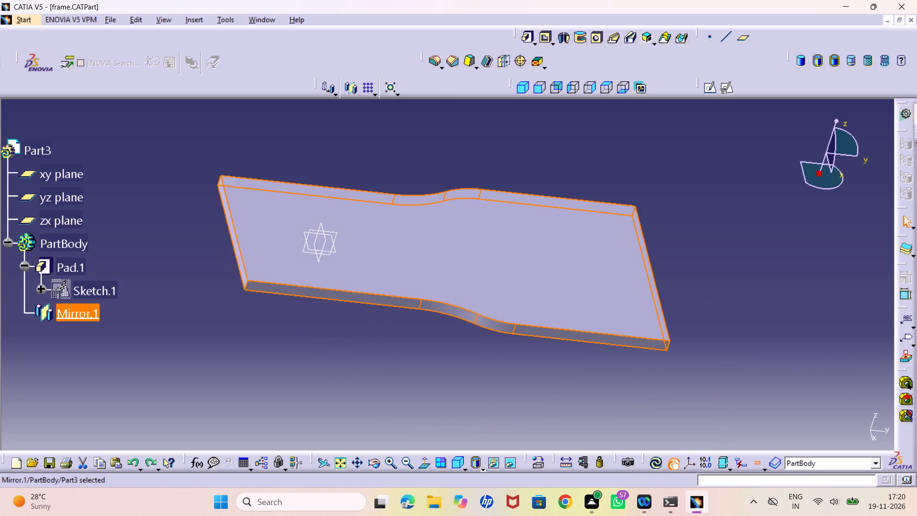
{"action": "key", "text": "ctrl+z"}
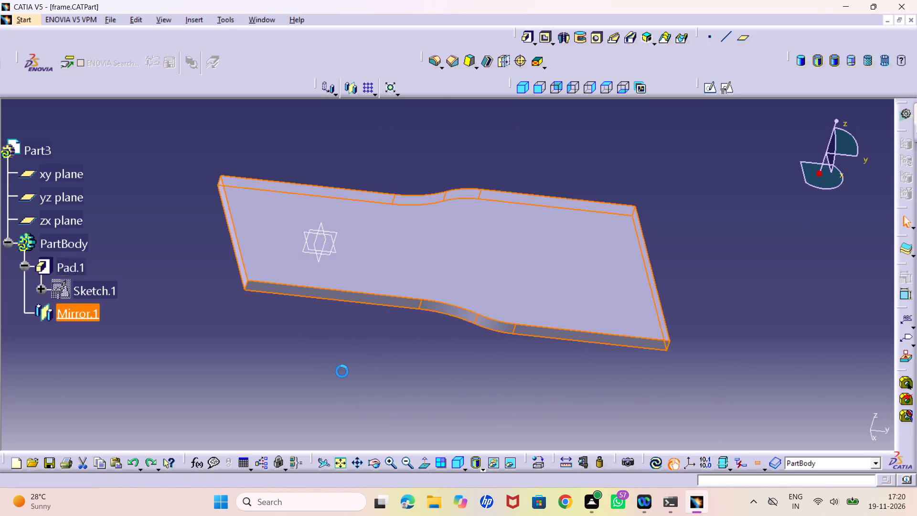
Inspect the single pad's edges and faces from different sides, ending in the standard isometric view.
{"action": "left_click", "coordinate": [376, 336]}
{"action": "middle_click_drag", "start_coordinate": [273, 342], "coordinate": [345, 365]}
{"action": "right_click_drag", "start_coordinate": [273, 342], "coordinate": [345, 365]}
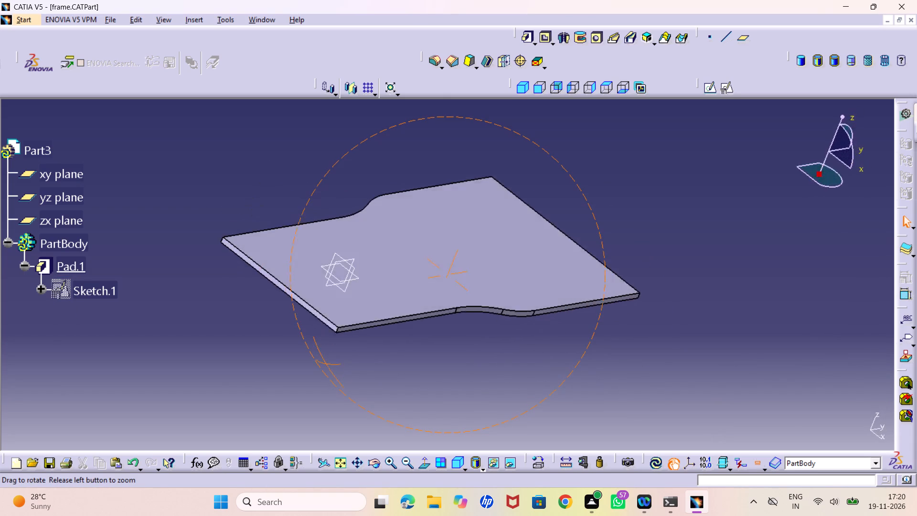
{"action": "middle_click_drag", "start_coordinate": [345, 365], "coordinate": [357, 336]}
{"action": "right_click_drag", "start_coordinate": [345, 365], "coordinate": [357, 336]}
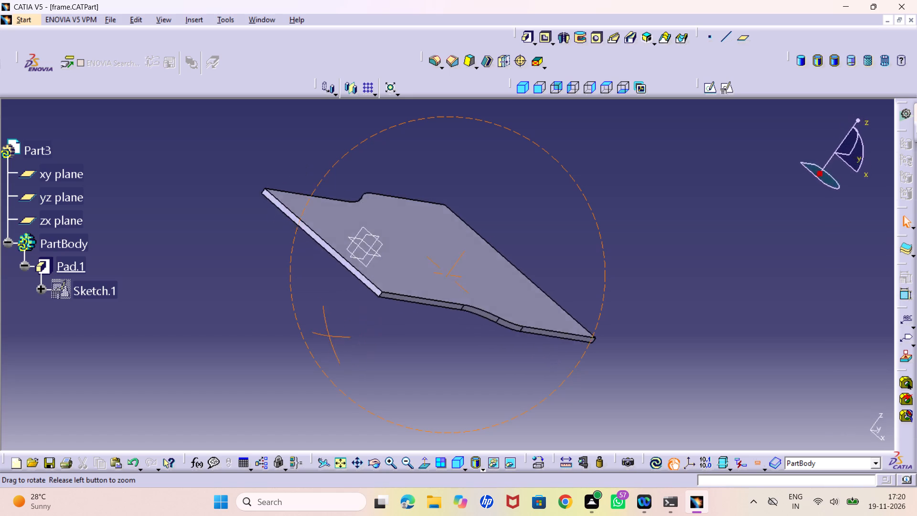
{"action": "middle_click_drag", "start_coordinate": [357, 336], "coordinate": [405, 325]}
{"action": "right_click_drag", "start_coordinate": [357, 336], "coordinate": [405, 325]}
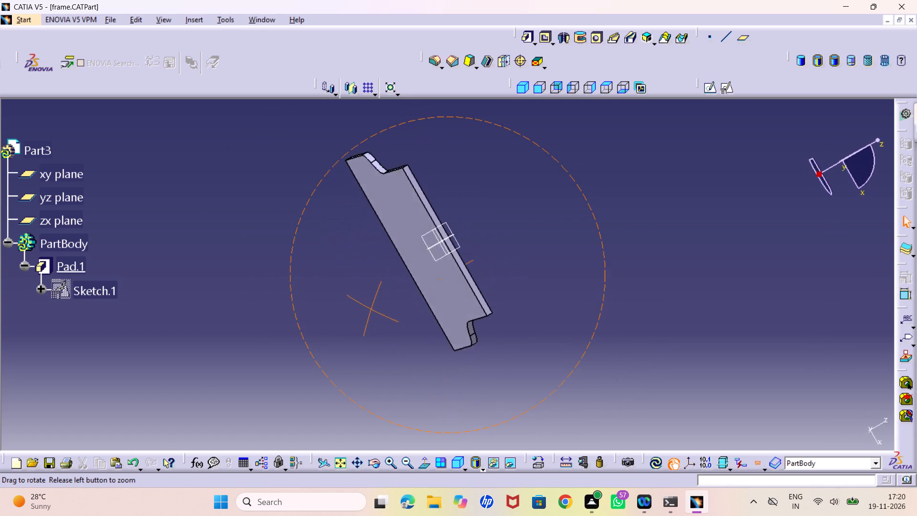
{"action": "middle_click_drag", "start_coordinate": [405, 325], "coordinate": [289, 300]}
{"action": "right_click_drag", "start_coordinate": [405, 325], "coordinate": [289, 300]}
{"action": "middle_click_drag", "start_coordinate": [443, 406], "coordinate": [456, 357]}
{"action": "right_click_drag", "start_coordinate": [444, 405], "coordinate": [456, 357]}
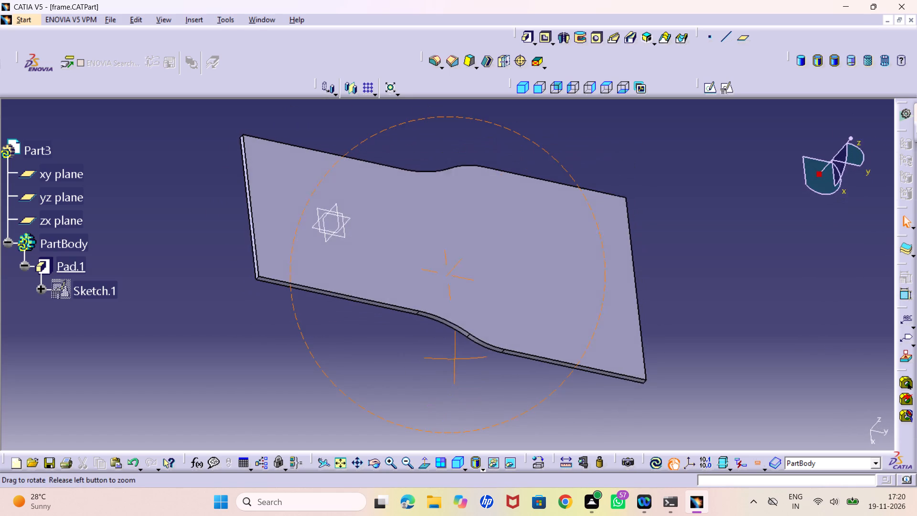
{"action": "middle_click_drag", "start_coordinate": [456, 357], "coordinate": [459, 343]}
{"action": "right_click_drag", "start_coordinate": [456, 357], "coordinate": [459, 342]}
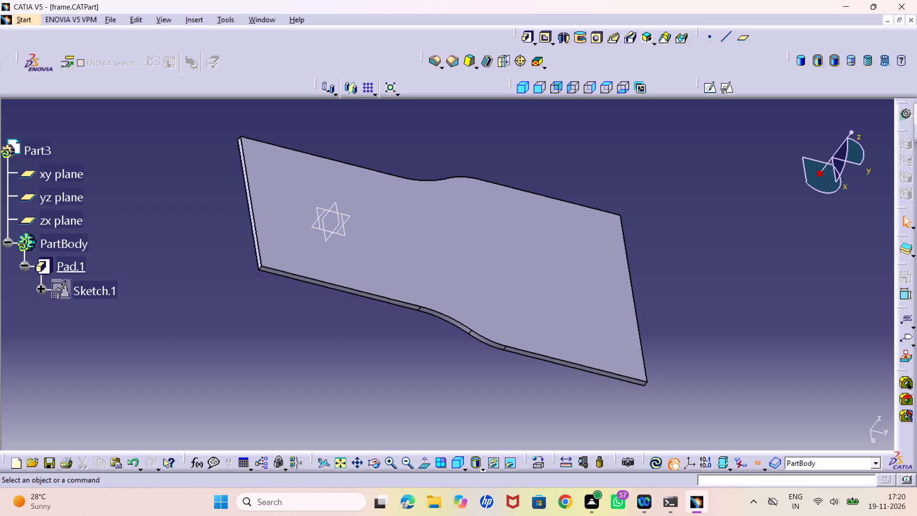
{"action": "middle_click_drag", "start_coordinate": [324, 340], "coordinate": [341, 398]}
{"action": "right_click_drag", "start_coordinate": [324, 340], "coordinate": [341, 398]}
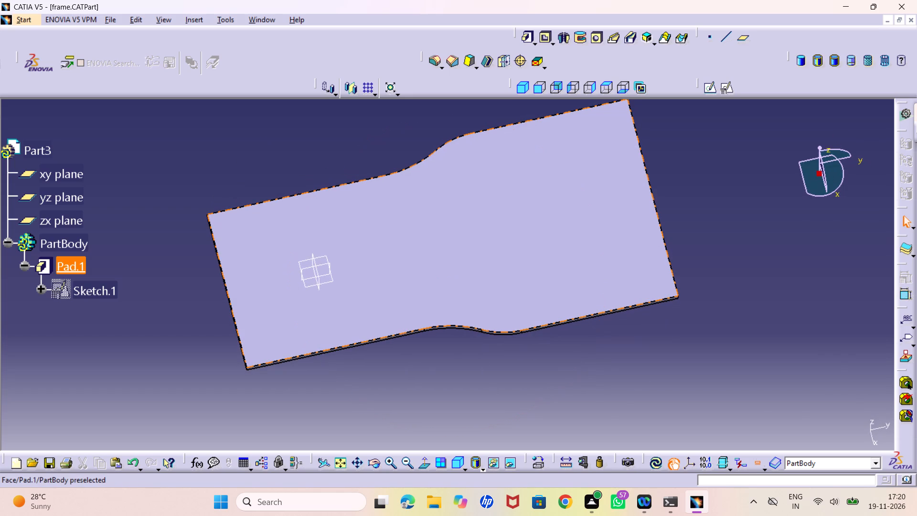
{"action": "left_click", "coordinate": [522, 86]}
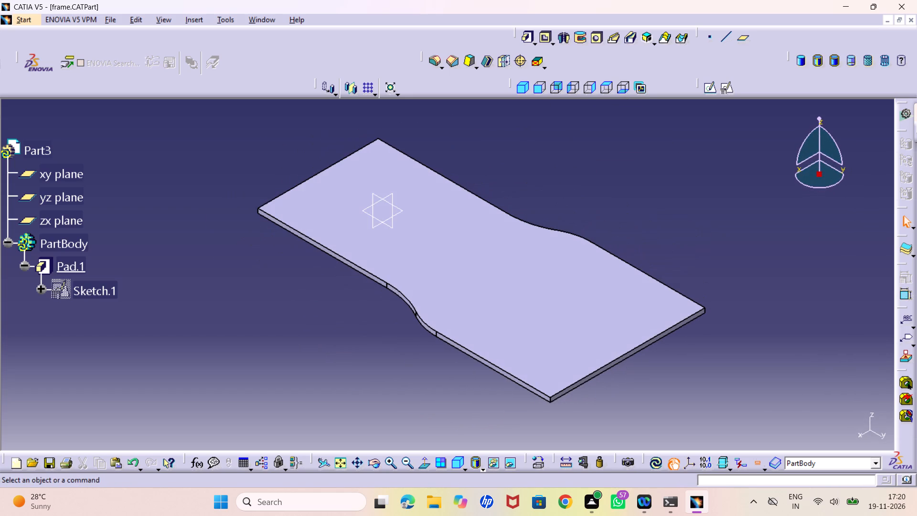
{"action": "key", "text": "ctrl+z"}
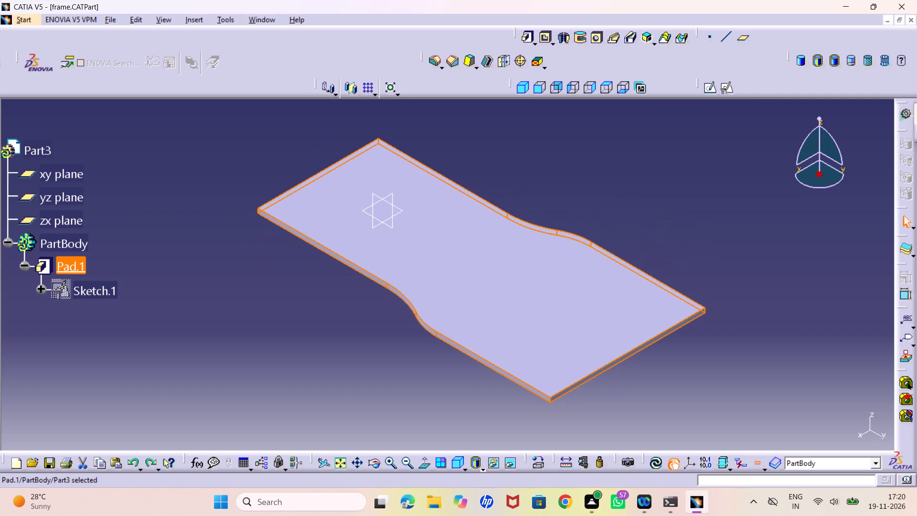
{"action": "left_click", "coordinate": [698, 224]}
Save the frame part.
{"action": "key", "text": "ctrl+s"}
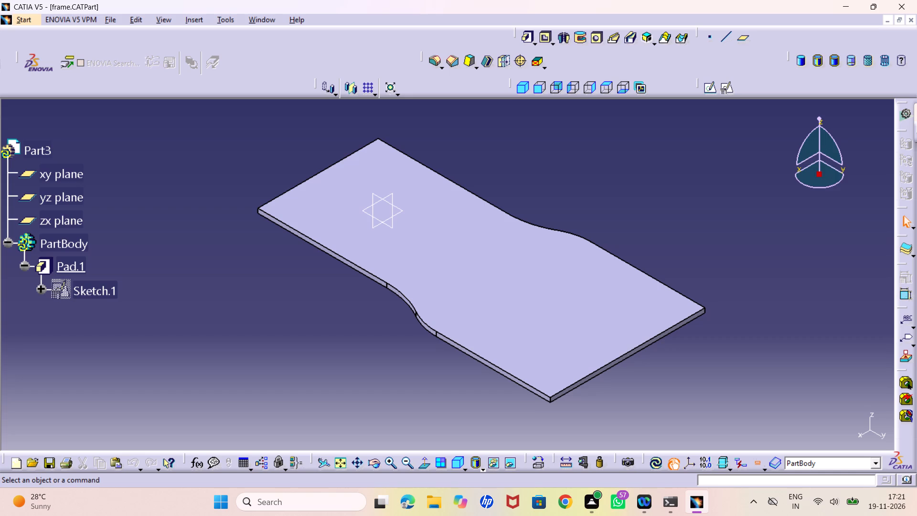
{"action": "left_click", "coordinate": [523, 91]}
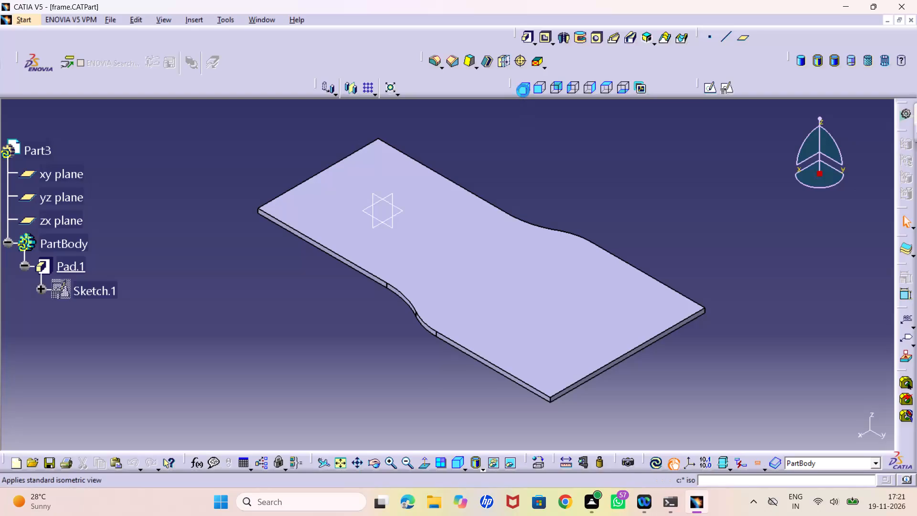
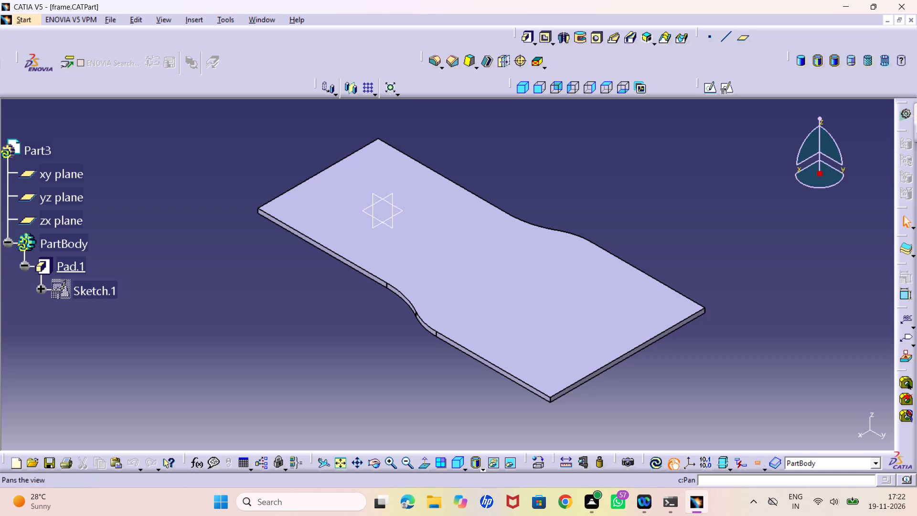
Inspect the stepped plate's top face and side edges from several angles.
{"action": "middle_click_drag", "start_coordinate": [392, 369], "coordinate": [500, 357]}
{"action": "right_click_drag", "start_coordinate": [402, 373], "coordinate": [500, 357]}
{"action": "middle_click_drag", "start_coordinate": [382, 348], "coordinate": [510, 342]}
{"action": "right_click_drag", "start_coordinate": [382, 347], "coordinate": [510, 342]}
{"action": "middle_click_drag", "start_coordinate": [290, 395], "coordinate": [286, 314]}
{"action": "right_click_drag", "start_coordinate": [284, 390], "coordinate": [286, 314]}
{"action": "middle_click_drag", "start_coordinate": [405, 372], "coordinate": [441, 422]}
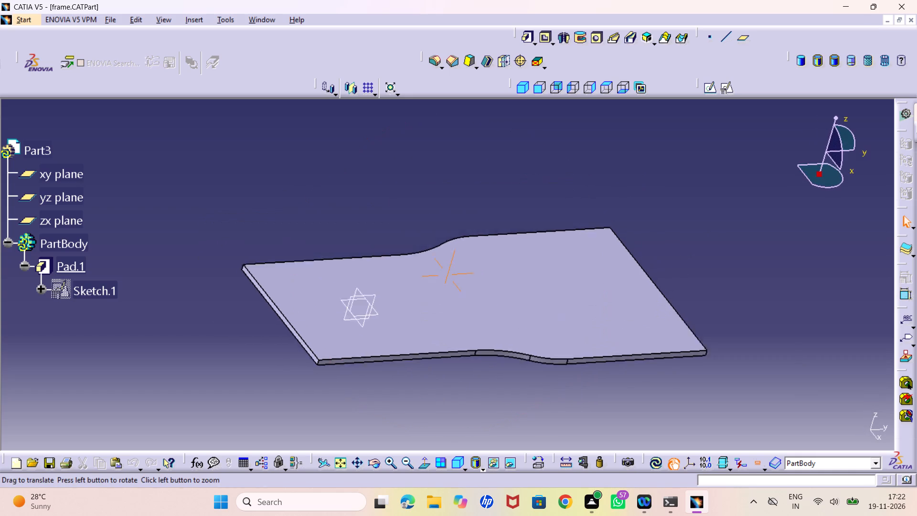
{"action": "middle_click_drag", "start_coordinate": [441, 422], "coordinate": [443, 424]}
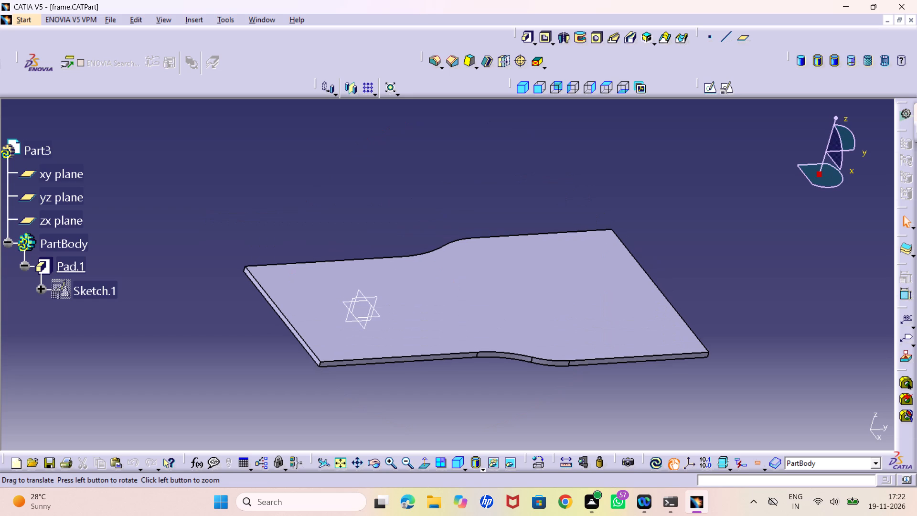
{"action": "middle_click_drag", "start_coordinate": [379, 406], "coordinate": [390, 419]}
{"action": "right_click", "coordinate": [379, 405]}
{"action": "middle_click_drag", "start_coordinate": [509, 383], "coordinate": [489, 304]}
{"action": "right_click_drag", "start_coordinate": [510, 384], "coordinate": [489, 304]}
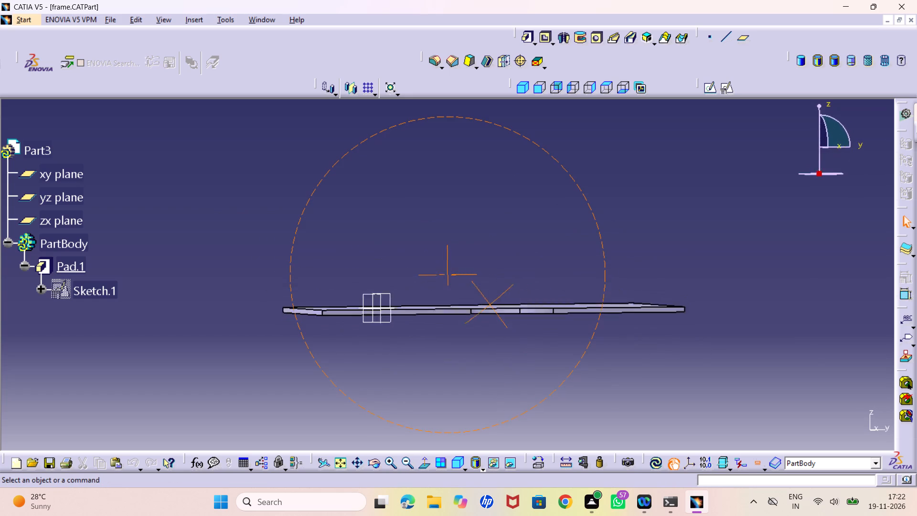
{"action": "middle_click_drag", "start_coordinate": [489, 304], "coordinate": [495, 383]}
{"action": "right_click_drag", "start_coordinate": [489, 304], "coordinate": [495, 383]}
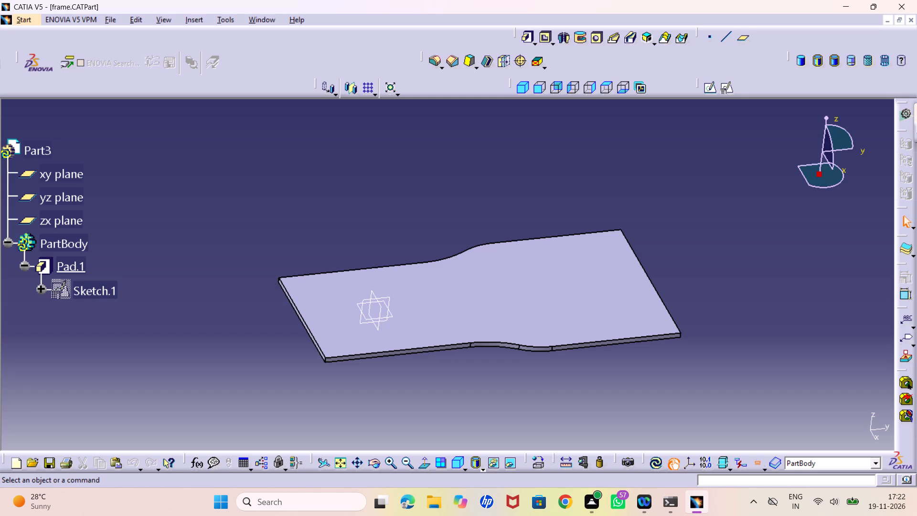
Create a positioned sketch on the plate's top face with the axes swapped and the V direction reversed.
{"action": "left_click", "coordinate": [431, 312]}
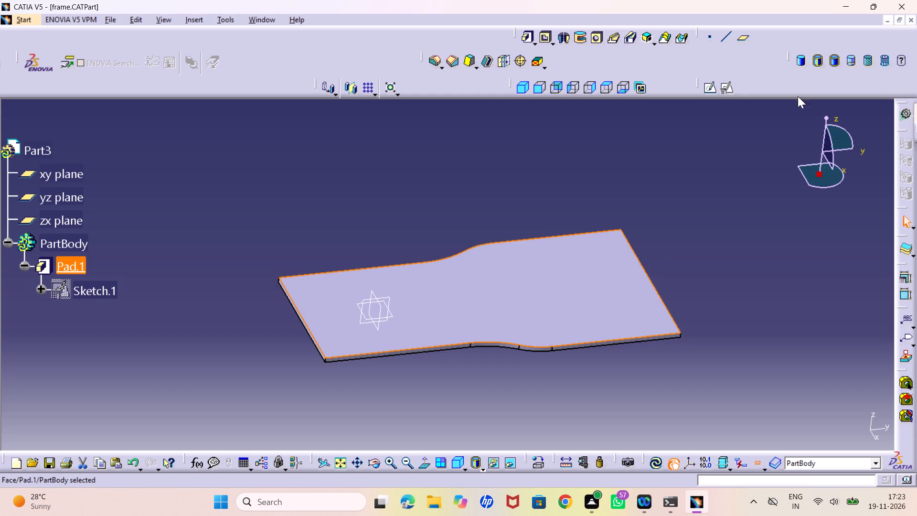
{"action": "left_click", "coordinate": [732, 88]}
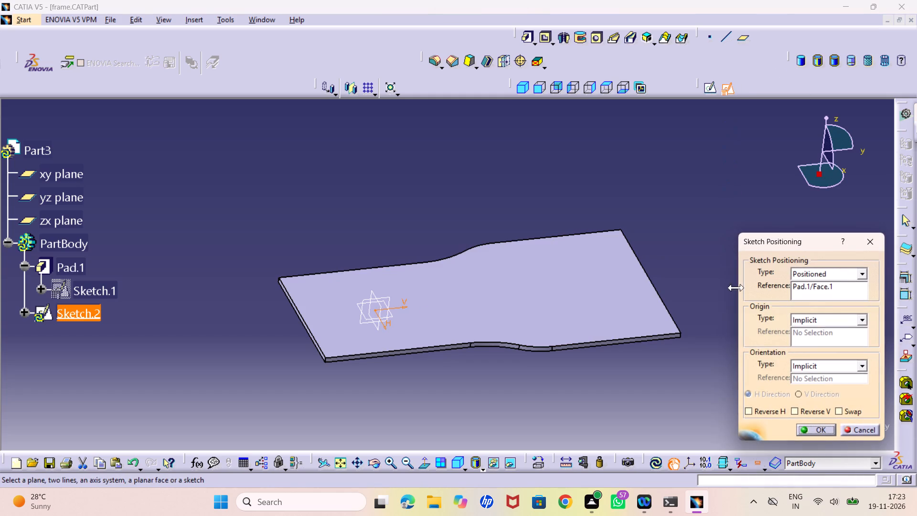
{"action": "left_click", "coordinate": [849, 412]}
{"action": "left_click", "coordinate": [798, 408]}
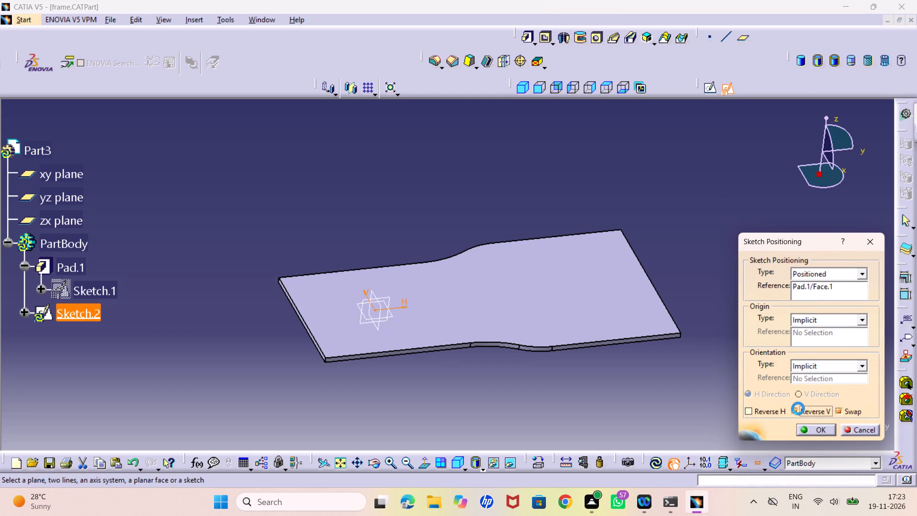
{"action": "left_click", "coordinate": [818, 430]}
{"action": "middle_click_drag", "start_coordinate": [419, 196], "coordinate": [479, 187]}
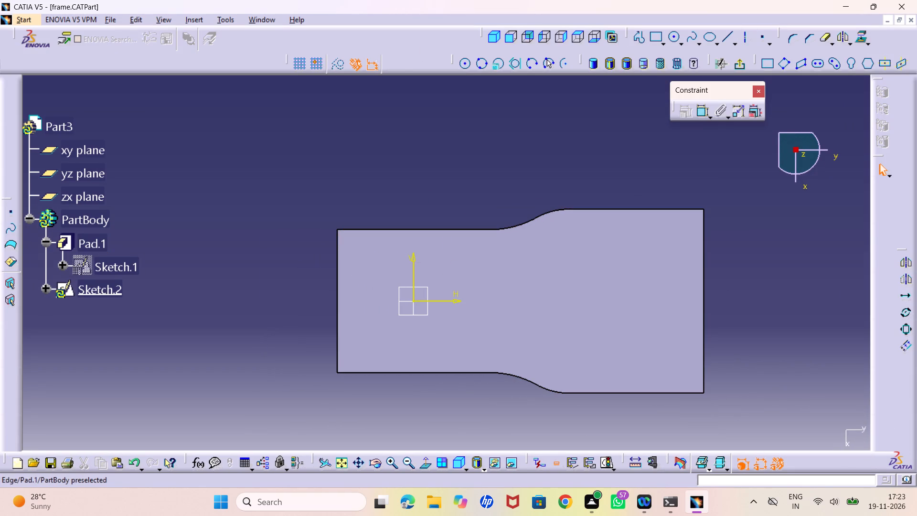
{"action": "left_click", "coordinate": [804, 161]}
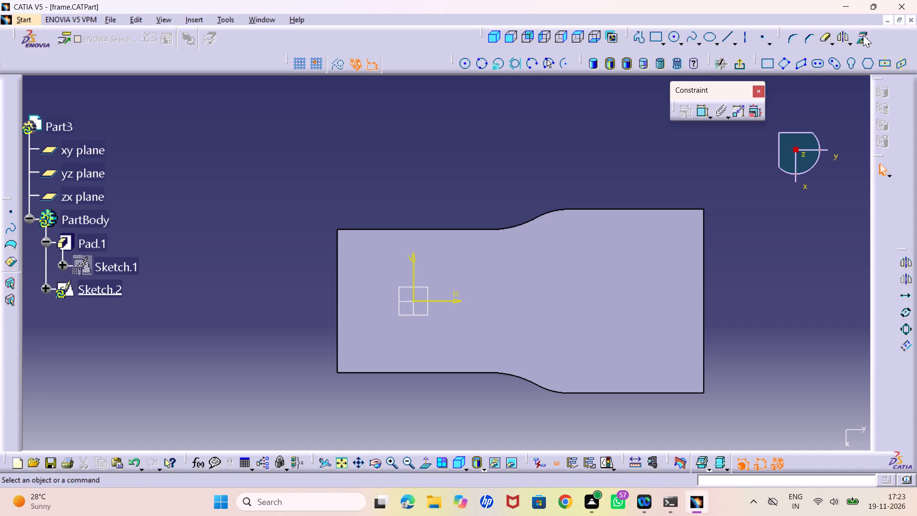
Project all eight edges of the plate's stepped outline into the sketch.
{"action": "double_click", "coordinate": [863, 35]}
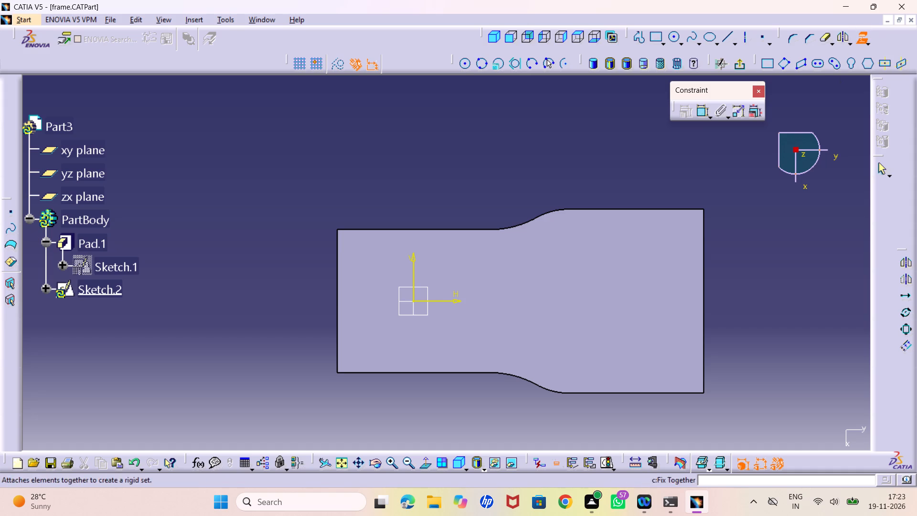
{"action": "left_click", "coordinate": [459, 231]}
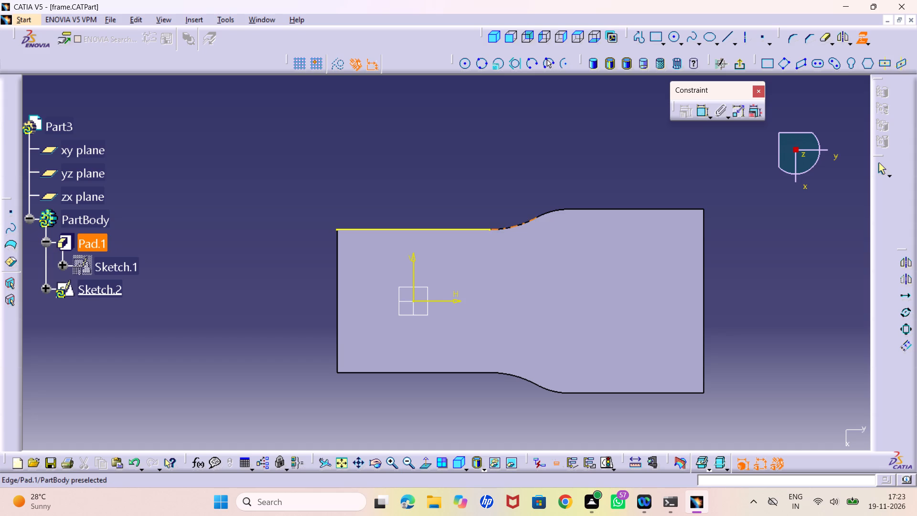
{"action": "left_click", "coordinate": [512, 225]}
{"action": "left_click", "coordinate": [581, 208]}
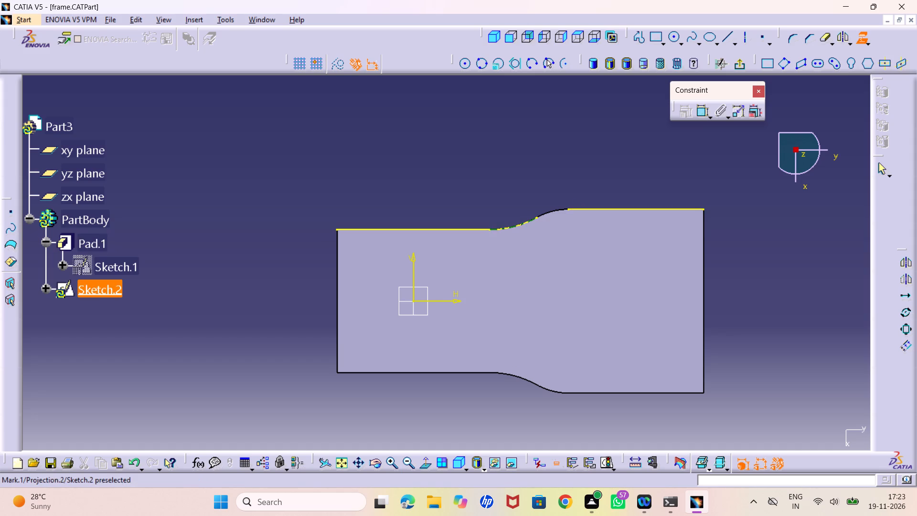
{"action": "left_click", "coordinate": [545, 214]}
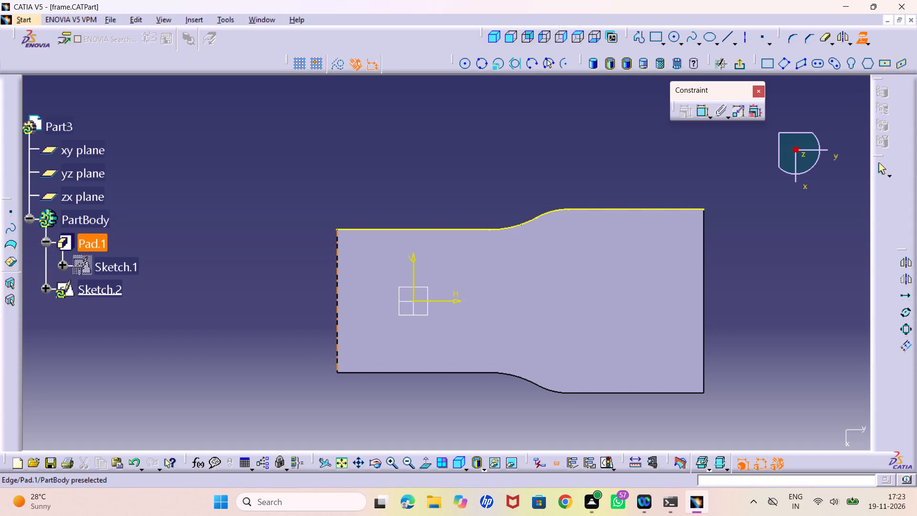
{"action": "left_click", "coordinate": [339, 264]}
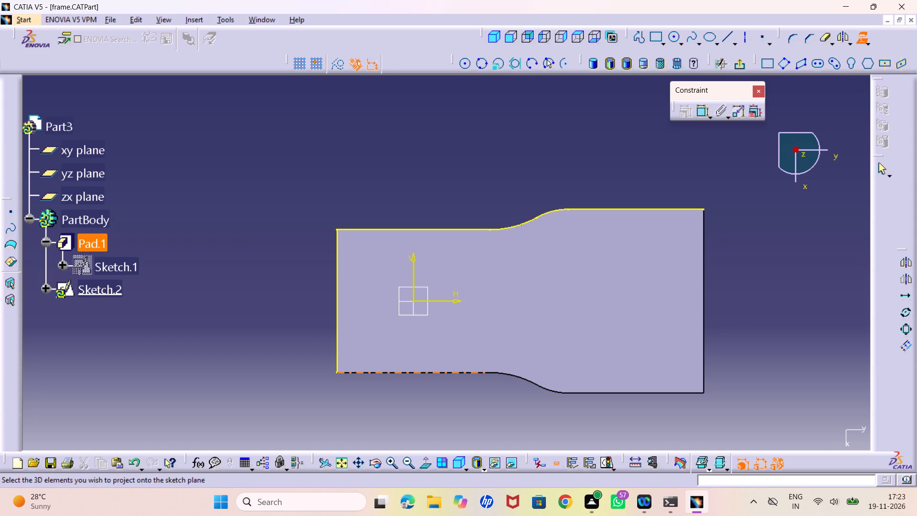
{"action": "left_click", "coordinate": [390, 372]}
{"action": "left_click", "coordinate": [518, 376]}
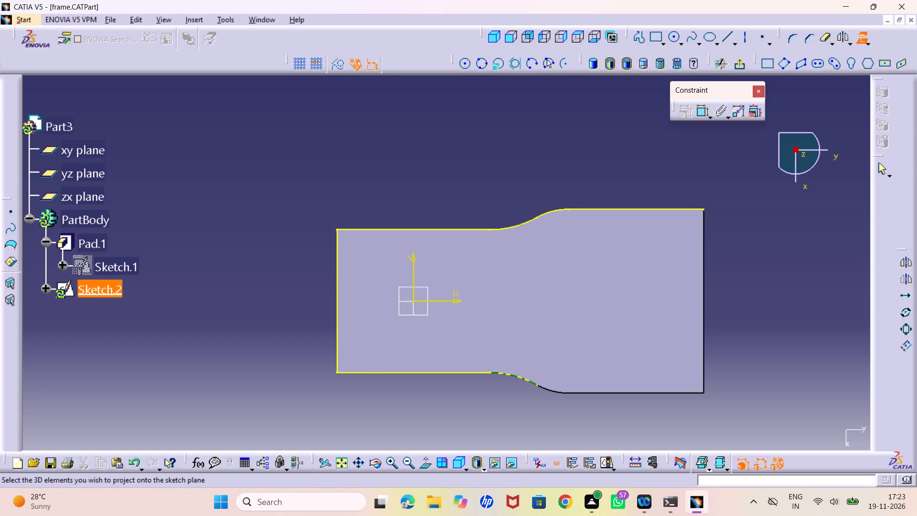
{"action": "left_click", "coordinate": [546, 390]}
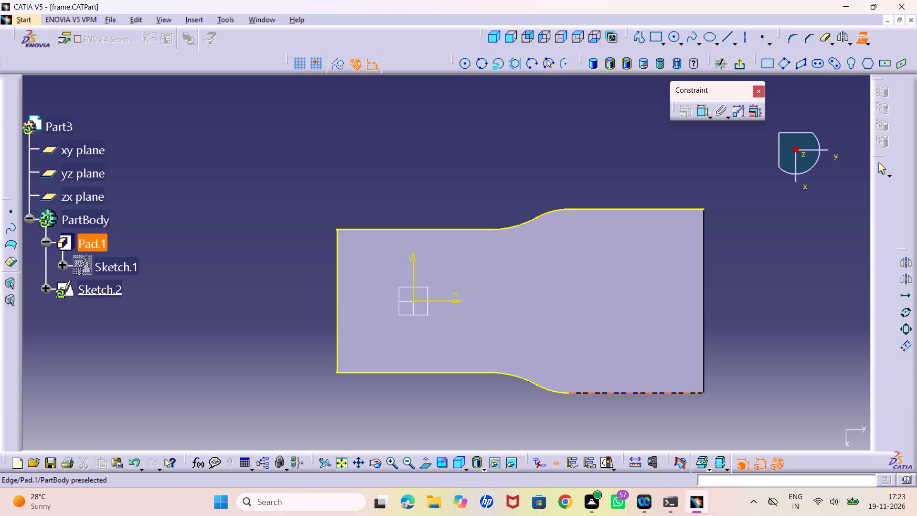
{"action": "left_click", "coordinate": [598, 393]}
{"action": "left_click", "coordinate": [703, 326]}
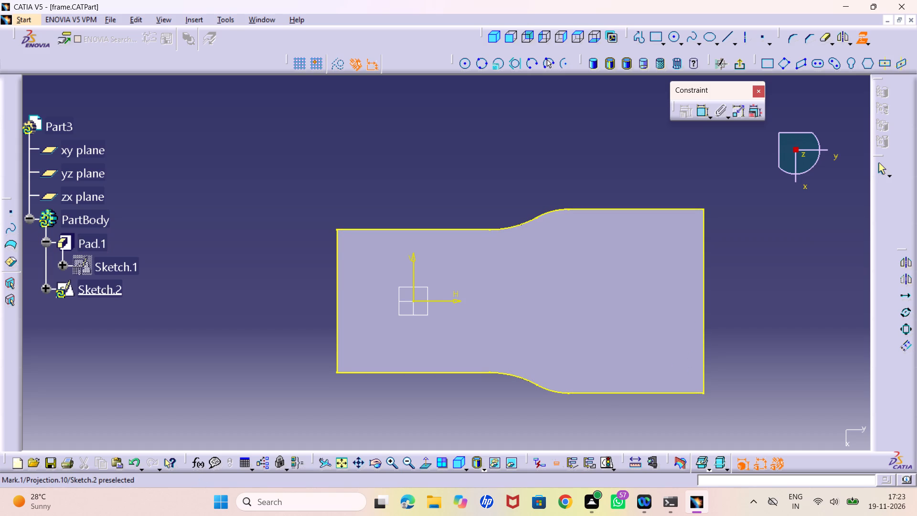
{"action": "left_click", "coordinate": [729, 217]}
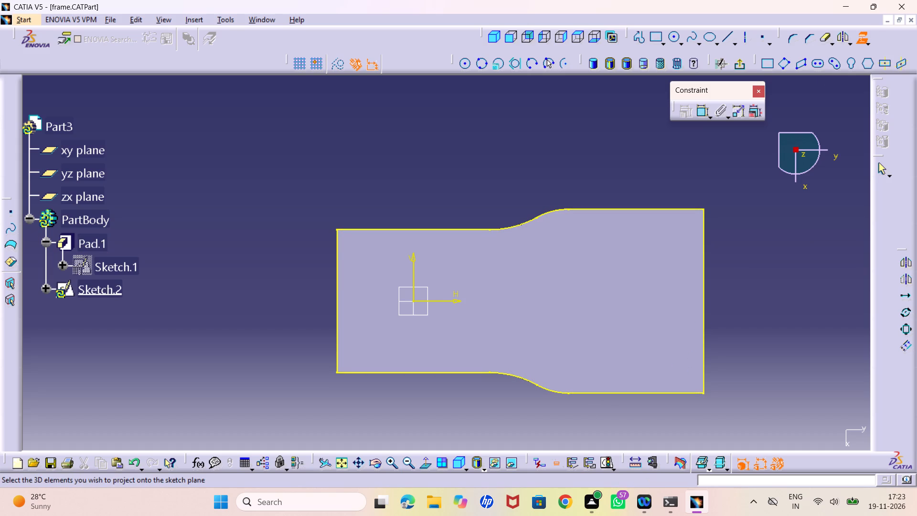
{"action": "left_click", "coordinate": [861, 39]}
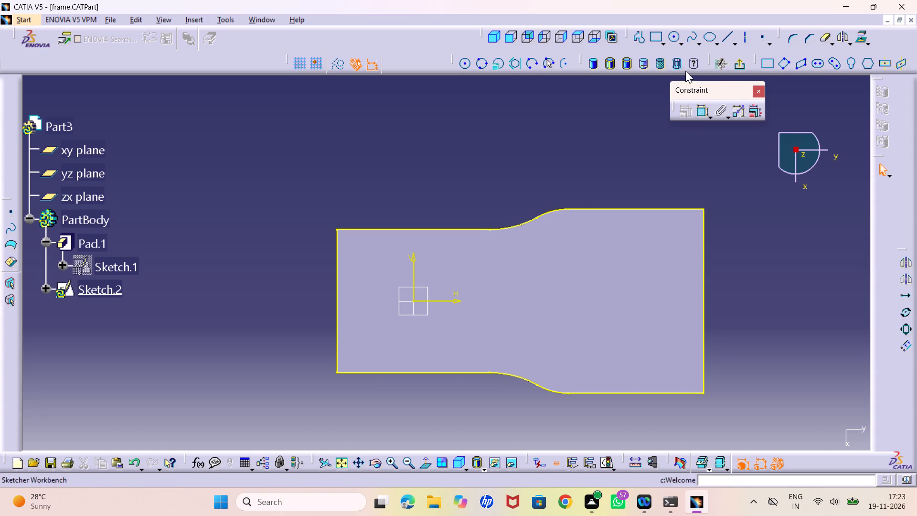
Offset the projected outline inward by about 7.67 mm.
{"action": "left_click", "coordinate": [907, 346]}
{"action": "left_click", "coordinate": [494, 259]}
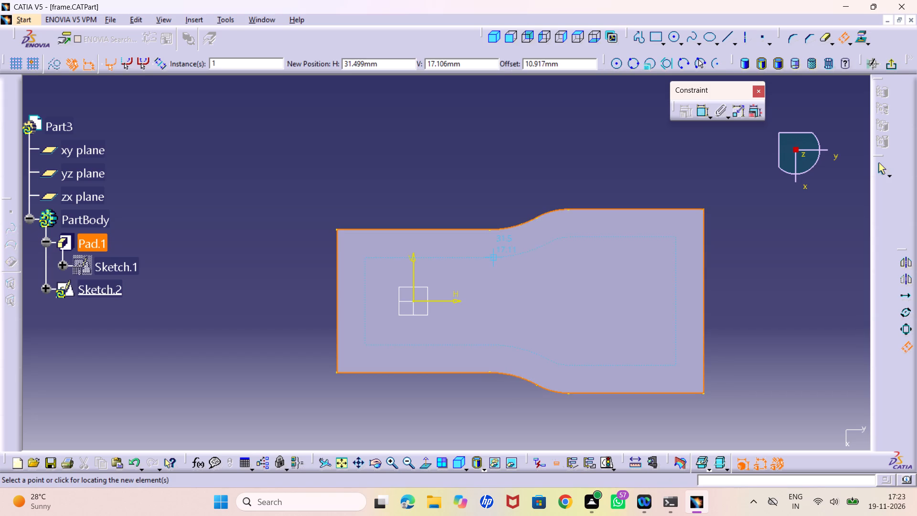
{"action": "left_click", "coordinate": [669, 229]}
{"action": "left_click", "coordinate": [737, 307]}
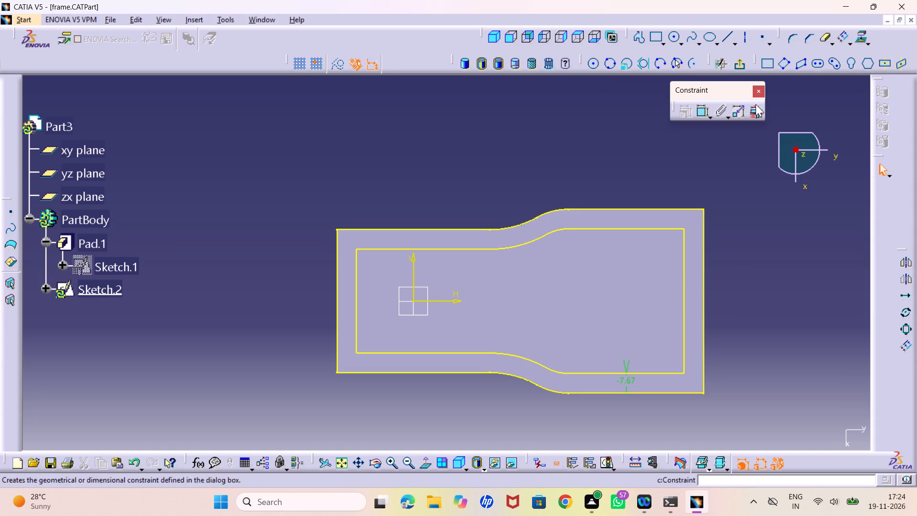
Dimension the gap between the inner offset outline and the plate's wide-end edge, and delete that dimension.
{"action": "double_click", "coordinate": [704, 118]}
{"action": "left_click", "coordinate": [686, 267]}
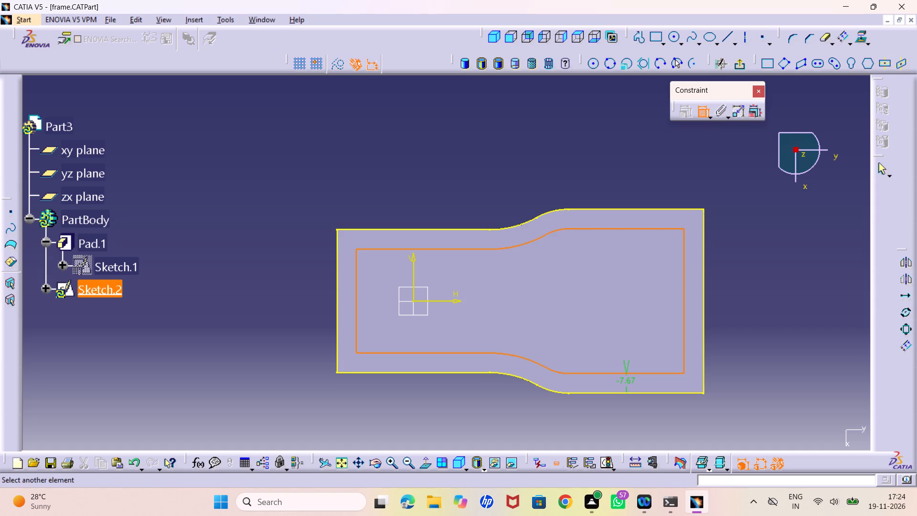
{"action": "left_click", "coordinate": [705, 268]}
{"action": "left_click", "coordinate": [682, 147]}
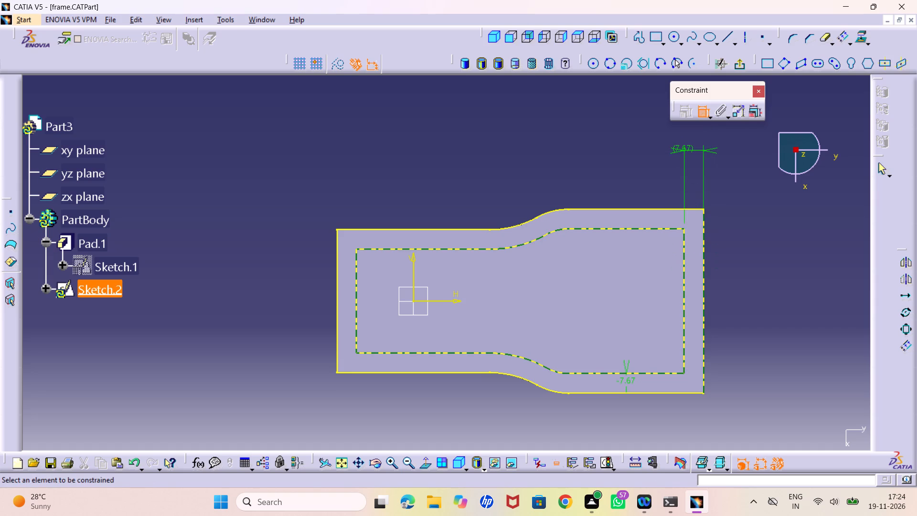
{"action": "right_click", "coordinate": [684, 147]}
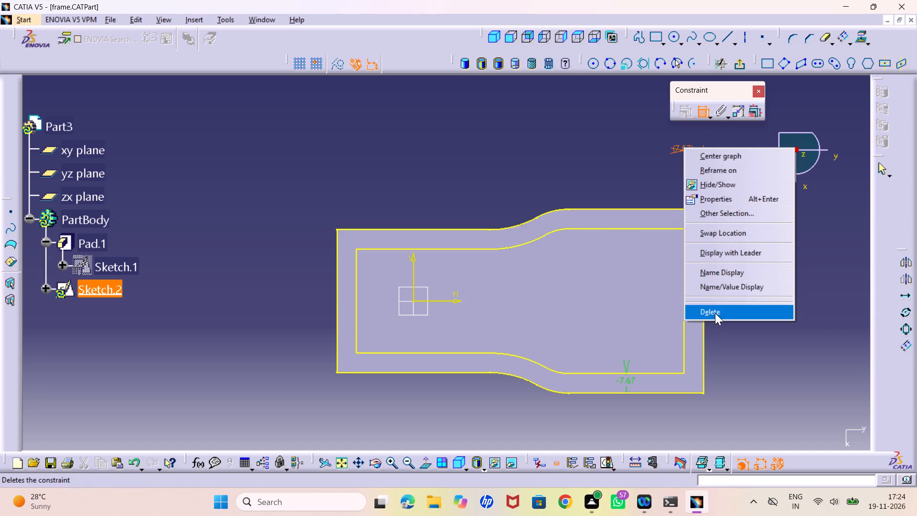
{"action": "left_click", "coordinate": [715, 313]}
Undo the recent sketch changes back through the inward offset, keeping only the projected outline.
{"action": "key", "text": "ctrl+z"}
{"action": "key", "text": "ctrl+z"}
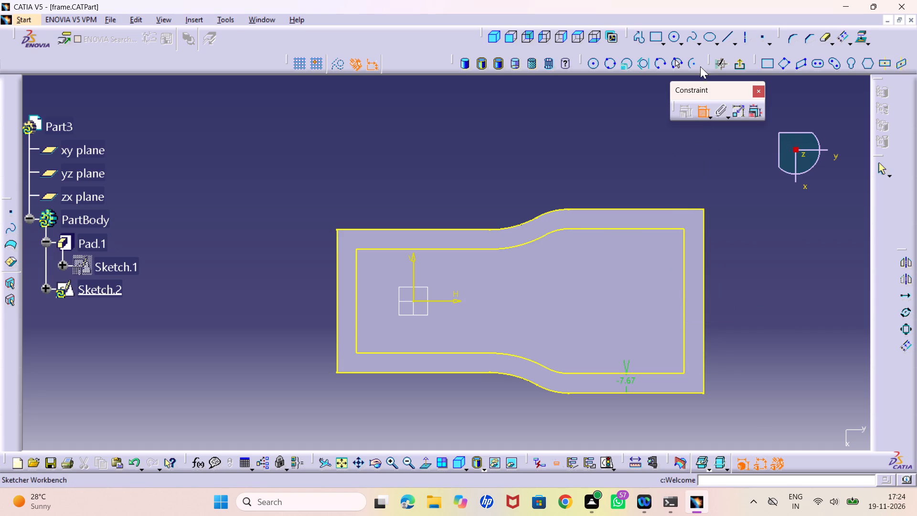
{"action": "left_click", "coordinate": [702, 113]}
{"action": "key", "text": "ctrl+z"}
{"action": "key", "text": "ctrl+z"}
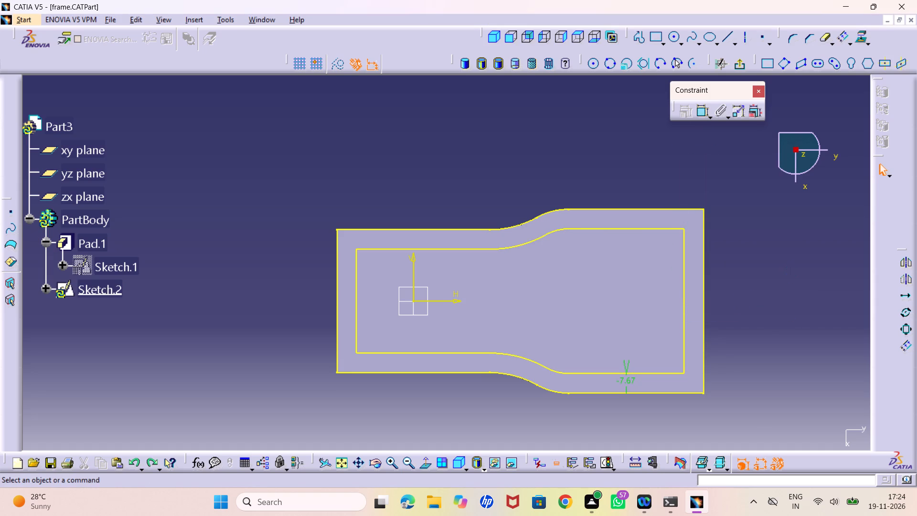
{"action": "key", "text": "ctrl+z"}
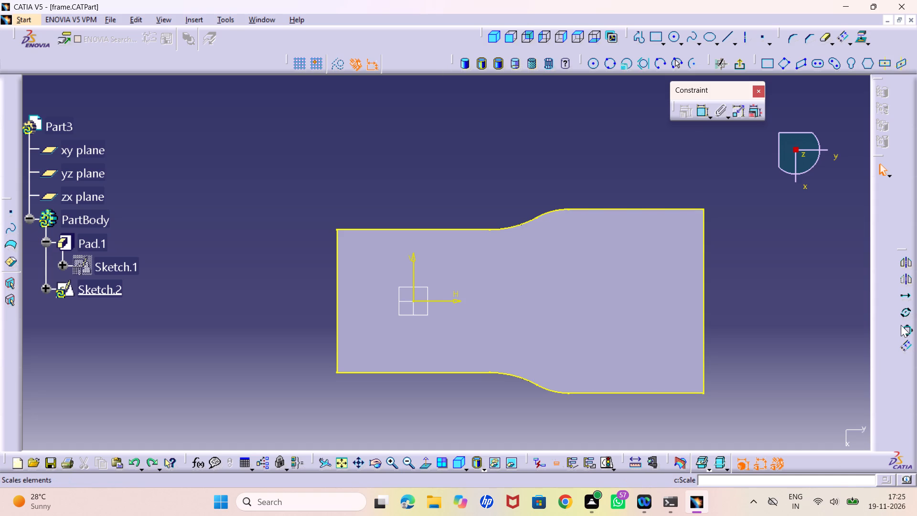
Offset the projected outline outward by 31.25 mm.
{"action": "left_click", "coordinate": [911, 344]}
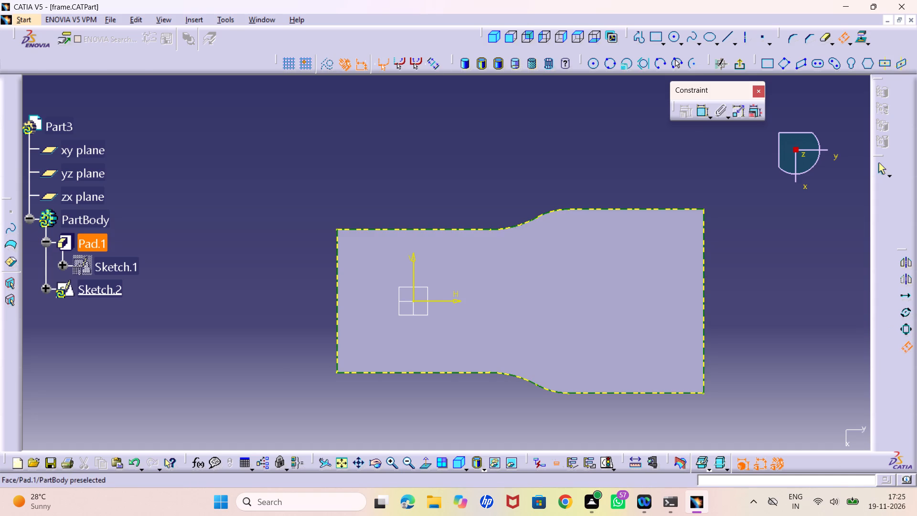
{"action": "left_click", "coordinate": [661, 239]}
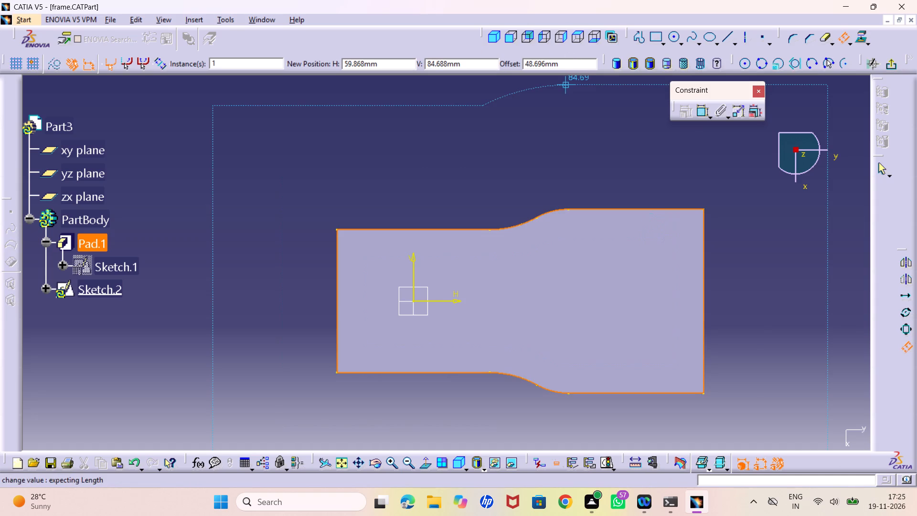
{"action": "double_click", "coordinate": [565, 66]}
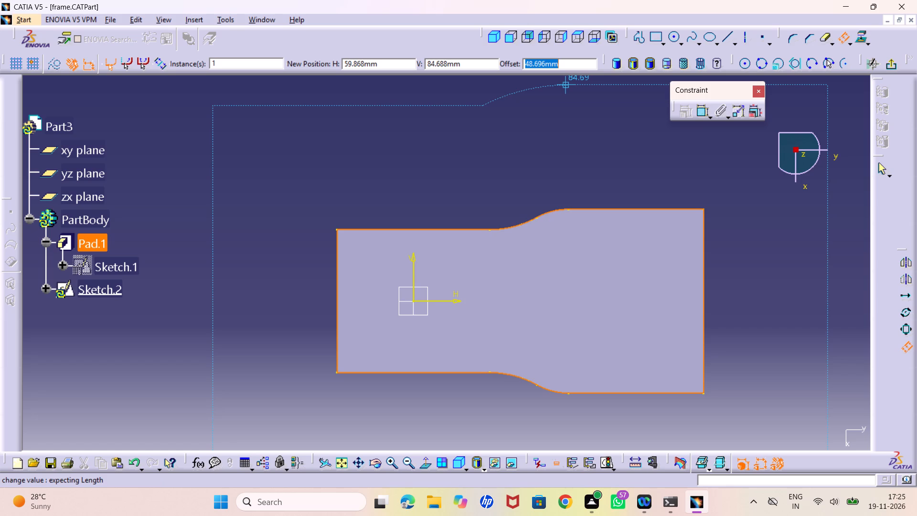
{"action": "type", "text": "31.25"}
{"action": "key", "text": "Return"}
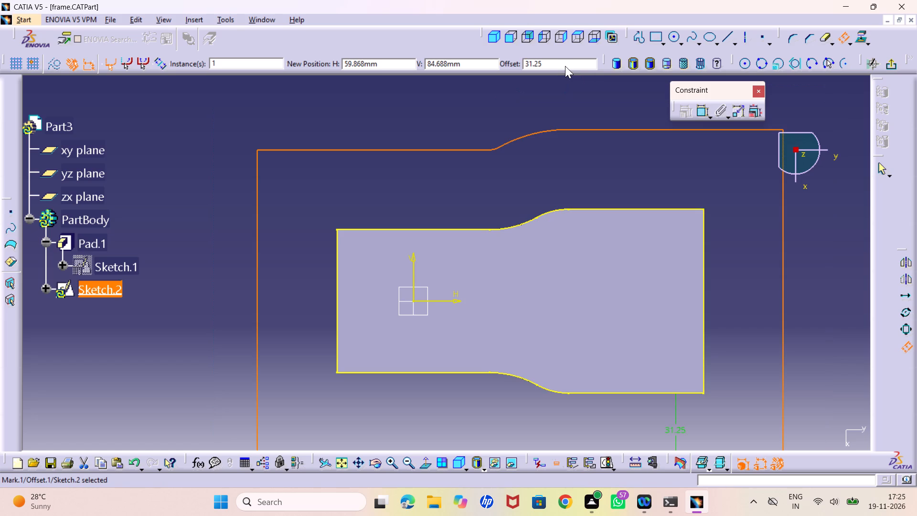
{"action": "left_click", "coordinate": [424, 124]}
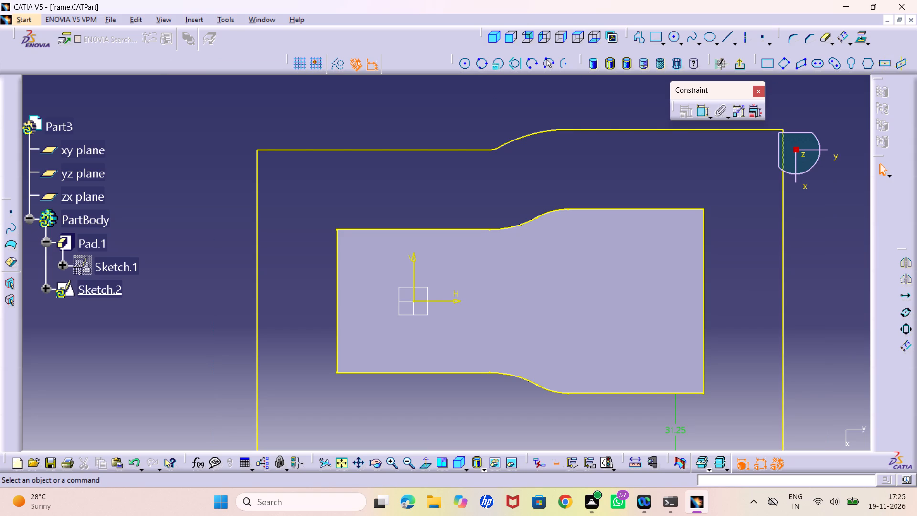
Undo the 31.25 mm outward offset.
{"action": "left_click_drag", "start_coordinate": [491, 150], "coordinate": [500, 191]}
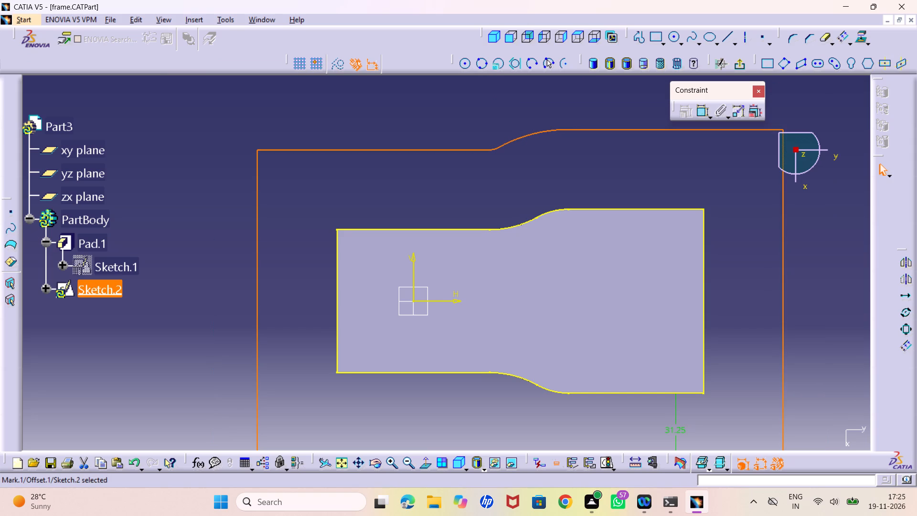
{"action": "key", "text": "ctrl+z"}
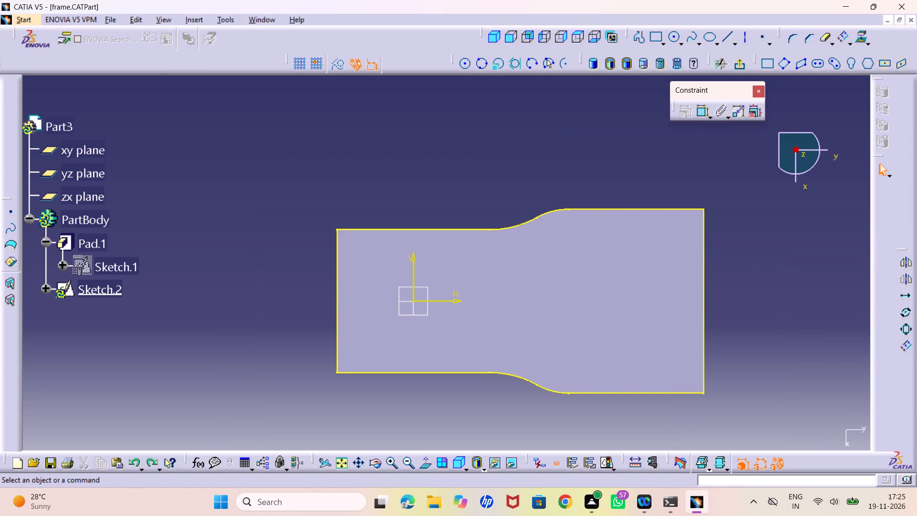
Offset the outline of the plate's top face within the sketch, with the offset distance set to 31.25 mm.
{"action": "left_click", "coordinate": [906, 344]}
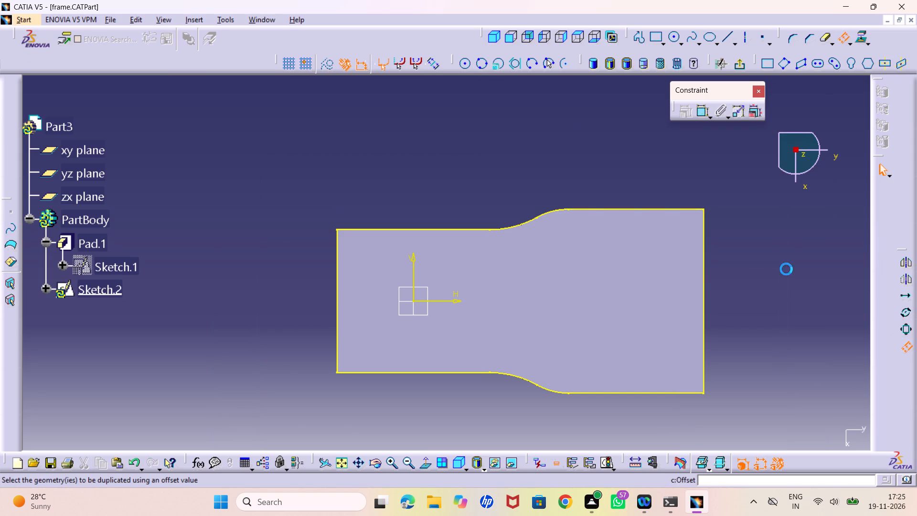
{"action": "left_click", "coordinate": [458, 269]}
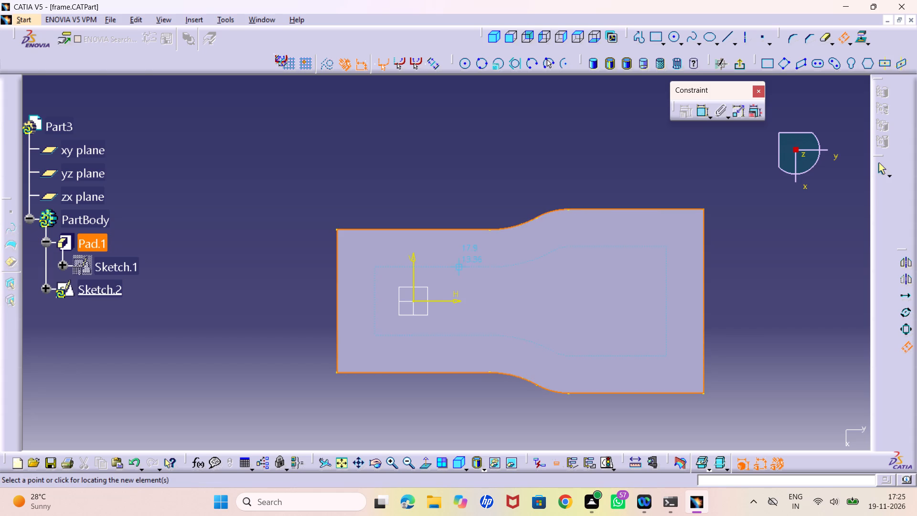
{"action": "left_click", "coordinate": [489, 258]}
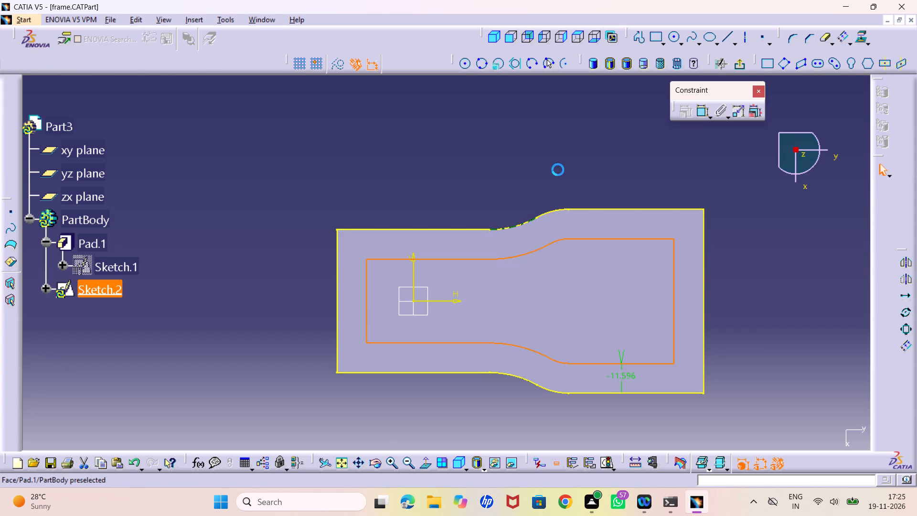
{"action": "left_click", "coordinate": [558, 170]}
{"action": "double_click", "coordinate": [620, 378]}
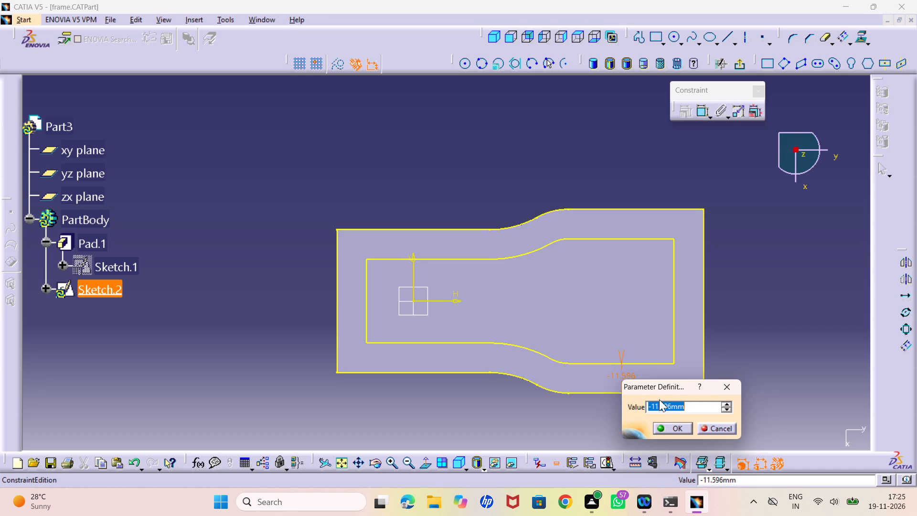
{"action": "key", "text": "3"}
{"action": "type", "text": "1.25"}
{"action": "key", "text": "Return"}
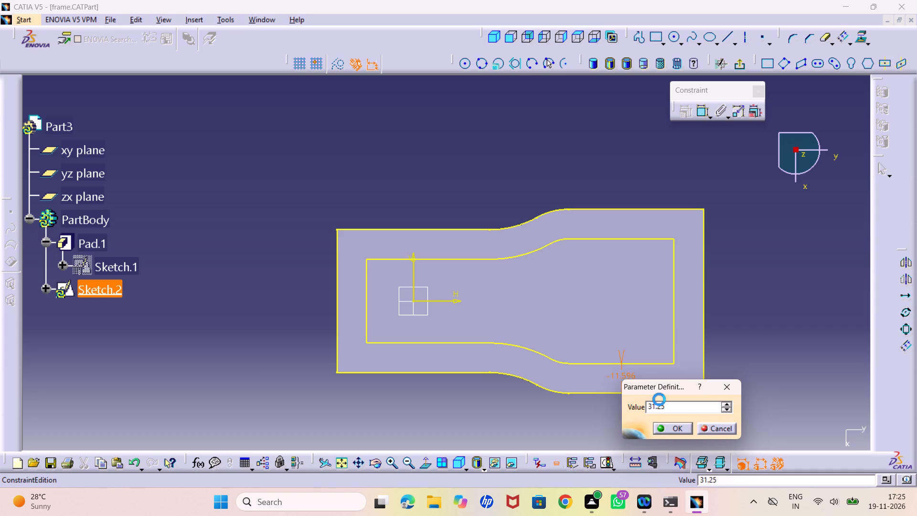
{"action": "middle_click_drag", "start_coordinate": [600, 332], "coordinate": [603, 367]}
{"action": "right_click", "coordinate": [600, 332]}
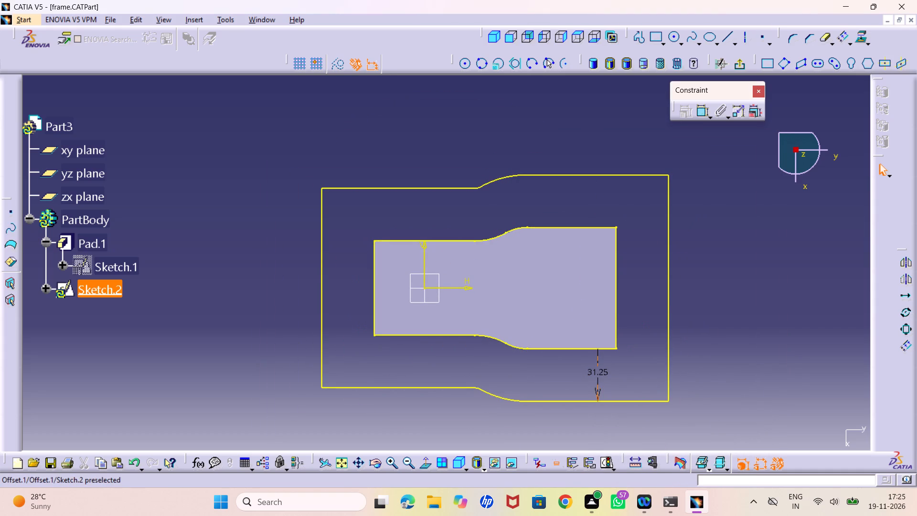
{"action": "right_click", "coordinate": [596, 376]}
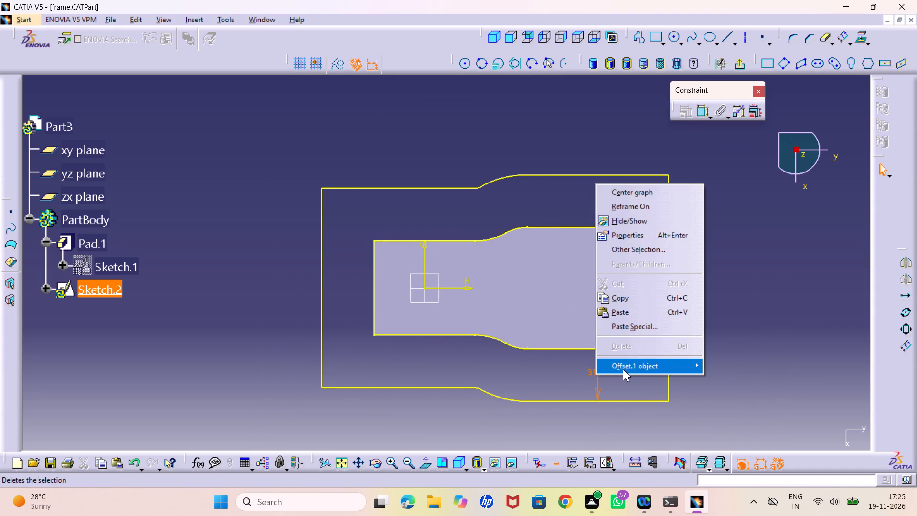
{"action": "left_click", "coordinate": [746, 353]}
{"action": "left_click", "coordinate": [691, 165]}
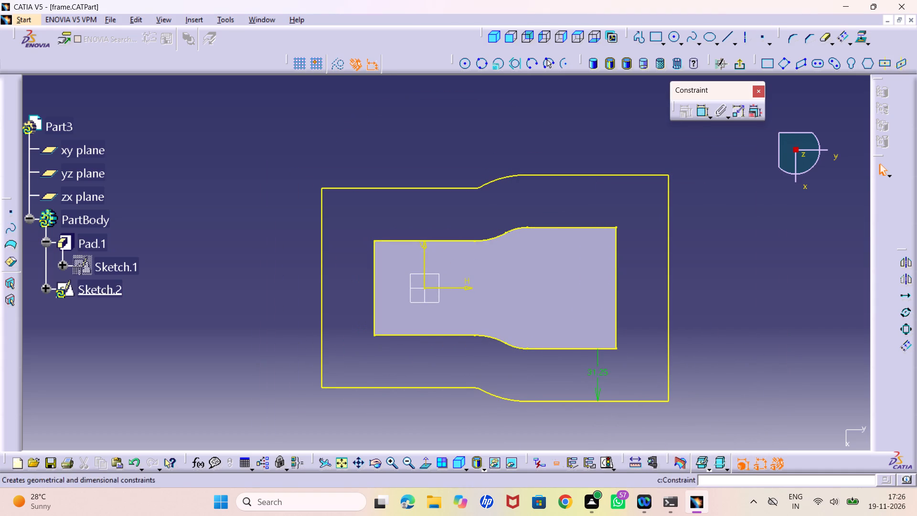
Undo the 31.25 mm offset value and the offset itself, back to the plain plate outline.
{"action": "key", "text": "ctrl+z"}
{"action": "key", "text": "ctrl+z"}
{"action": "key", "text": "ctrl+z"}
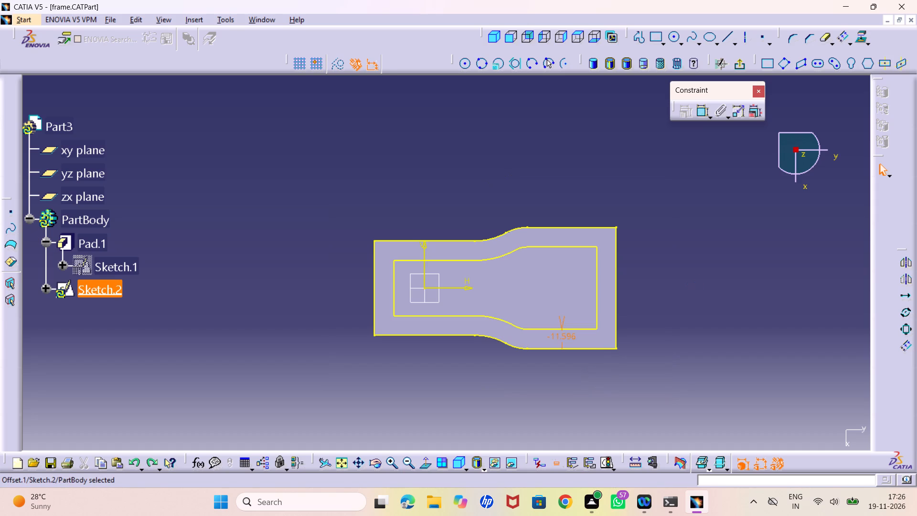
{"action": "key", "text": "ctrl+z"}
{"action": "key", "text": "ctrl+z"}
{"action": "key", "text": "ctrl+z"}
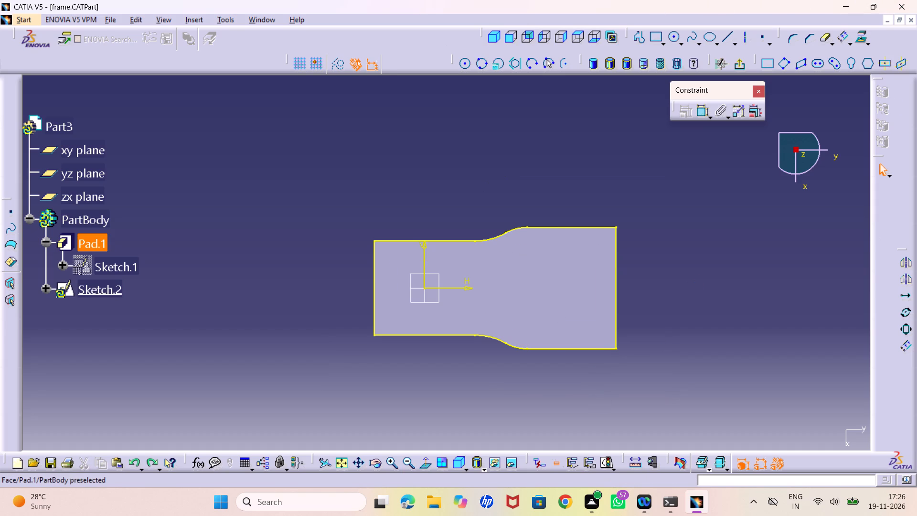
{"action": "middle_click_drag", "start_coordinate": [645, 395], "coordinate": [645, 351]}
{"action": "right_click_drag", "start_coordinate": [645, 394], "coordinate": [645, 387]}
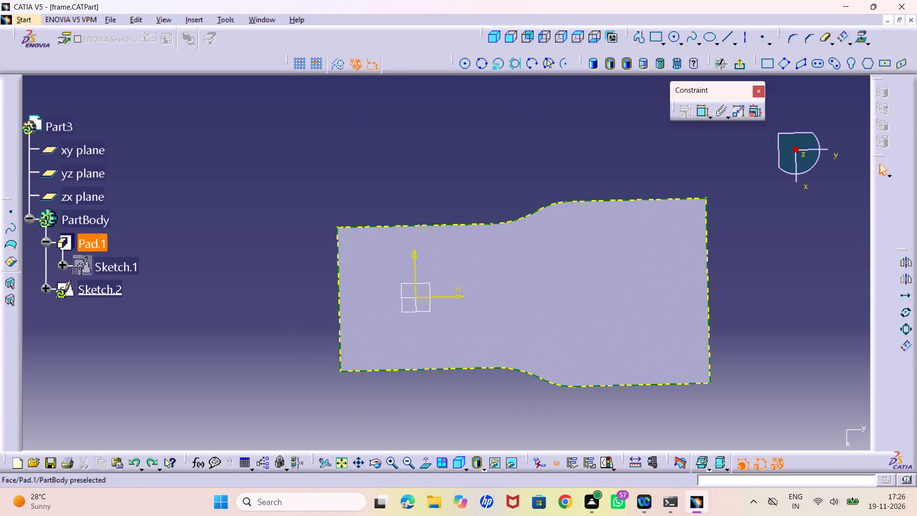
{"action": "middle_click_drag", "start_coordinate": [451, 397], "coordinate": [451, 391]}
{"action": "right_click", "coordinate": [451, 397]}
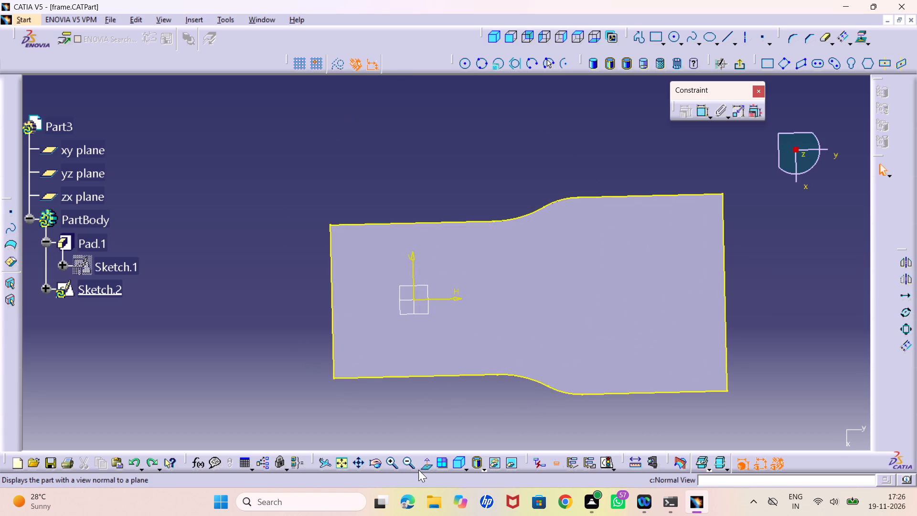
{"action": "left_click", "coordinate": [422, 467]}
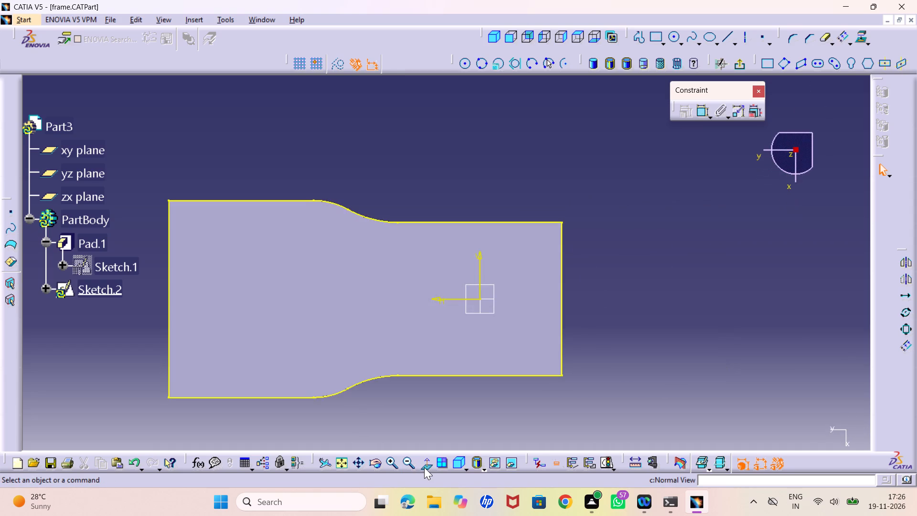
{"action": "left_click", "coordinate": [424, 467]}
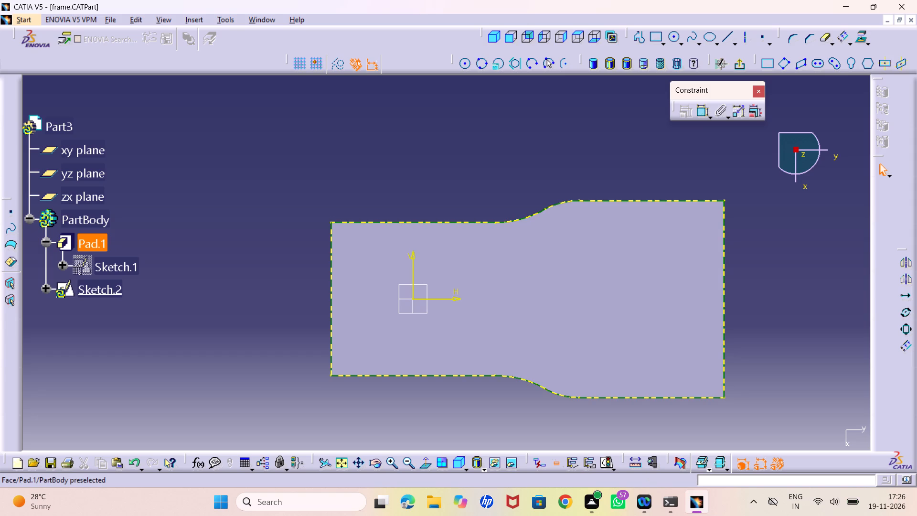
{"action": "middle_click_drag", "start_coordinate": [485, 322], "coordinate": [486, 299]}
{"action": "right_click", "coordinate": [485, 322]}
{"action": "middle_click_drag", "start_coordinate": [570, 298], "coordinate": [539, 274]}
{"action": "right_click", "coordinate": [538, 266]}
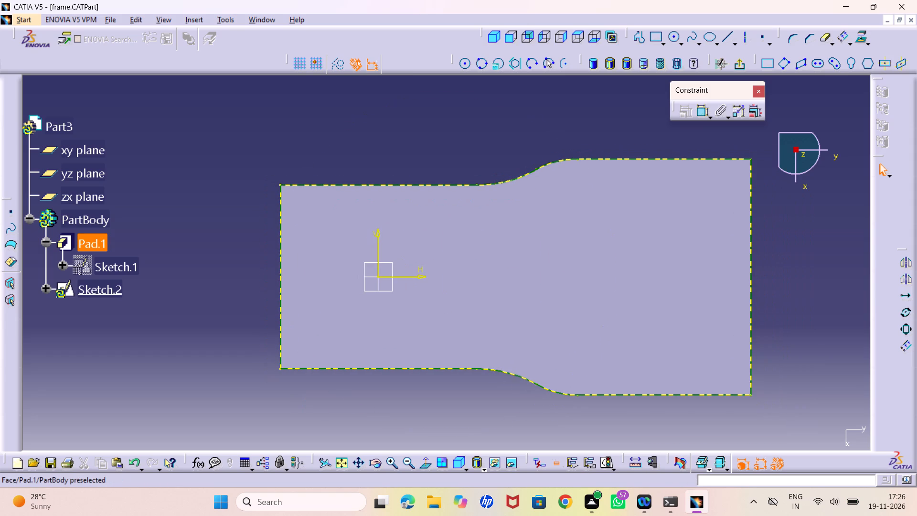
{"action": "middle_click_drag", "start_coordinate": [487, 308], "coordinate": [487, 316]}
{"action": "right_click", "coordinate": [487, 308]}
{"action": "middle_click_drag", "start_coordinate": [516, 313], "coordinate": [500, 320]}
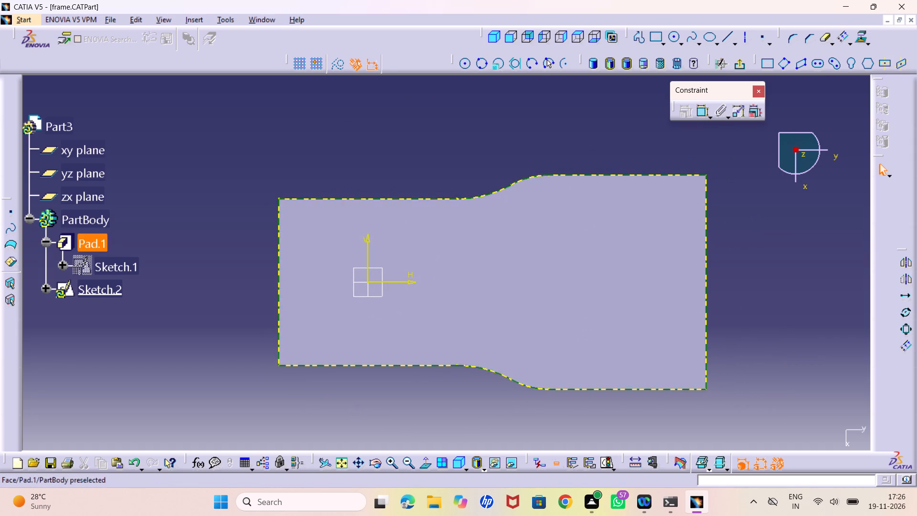
Offset the outline of the plate's top face inward again, with the offset distance set to -31.25 mm.
{"action": "left_click", "coordinate": [903, 341]}
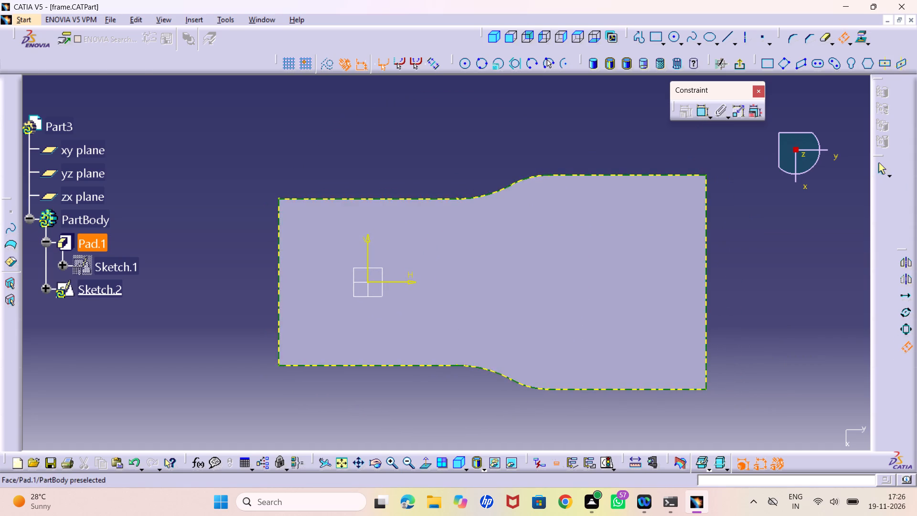
{"action": "left_click", "coordinate": [601, 249]}
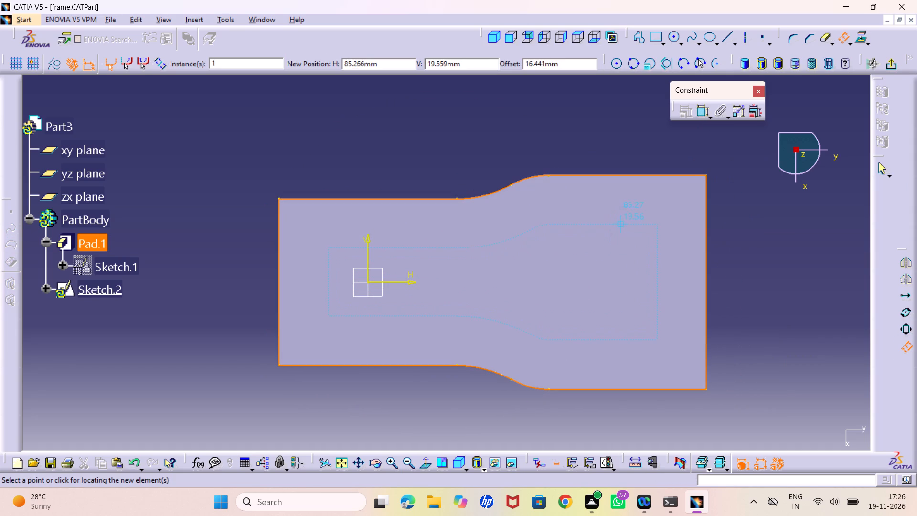
{"action": "left_click", "coordinate": [638, 210]}
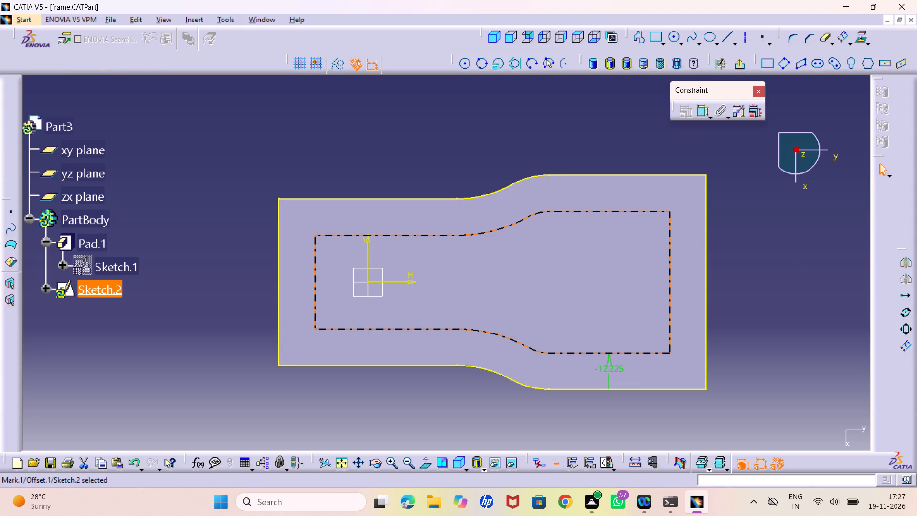
{"action": "double_click", "coordinate": [620, 368]}
{"action": "type", "text": "-31.25"}
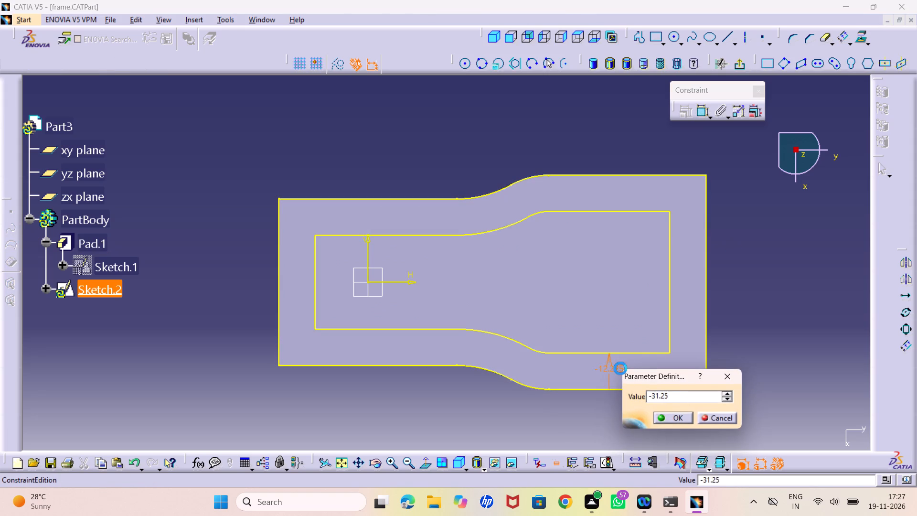
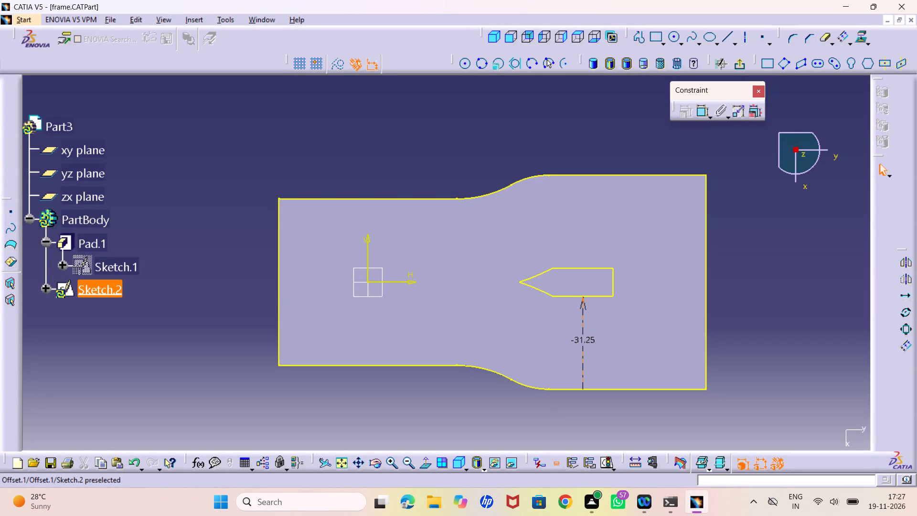
Undo the -31.25 mm offset value and set the inward offset distance to half of it, -31.25/2 mm.
{"action": "key", "text": "ctrl+z"}
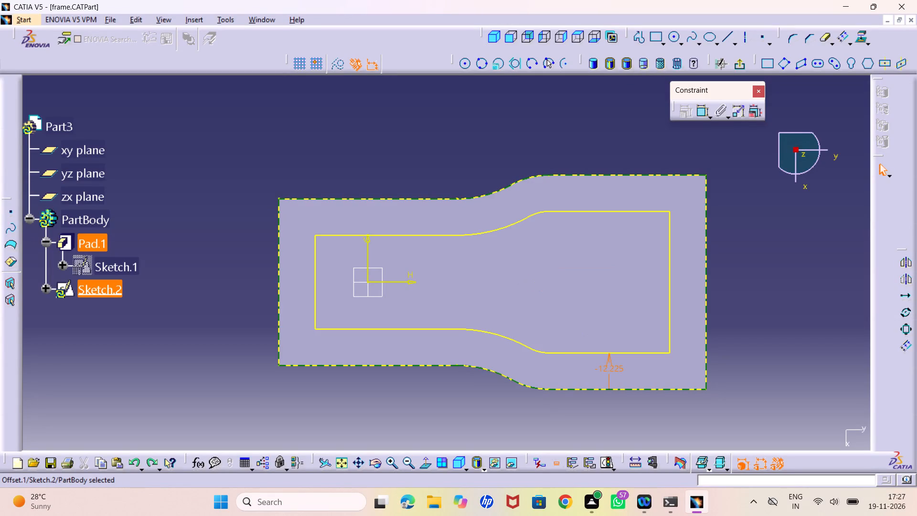
{"action": "scroll", "coordinate": [586, 340], "scroll_direction": "up", "scroll_amount": 1}
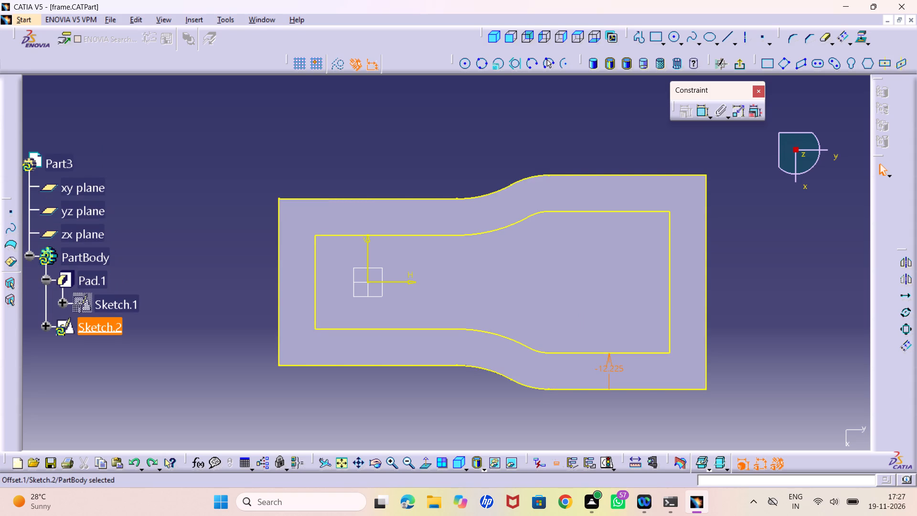
{"action": "double_click", "coordinate": [616, 371]}
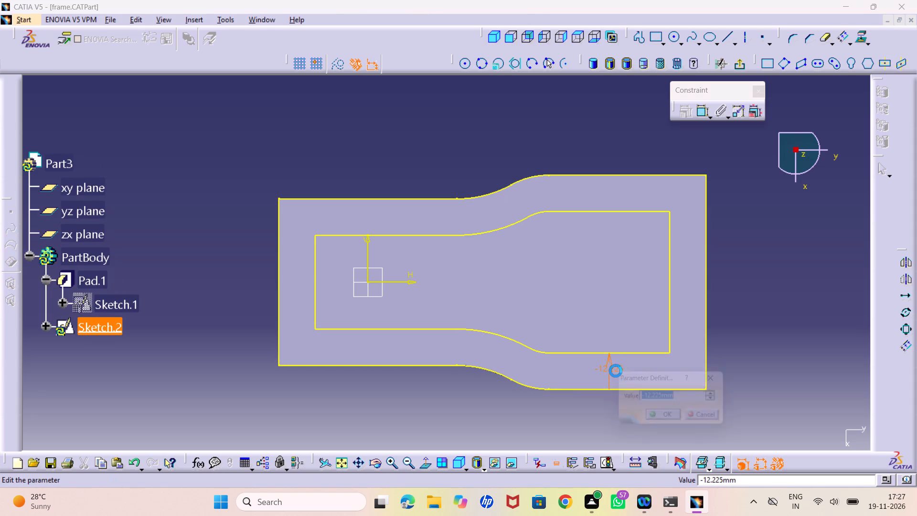
{"action": "key", "text": "3"}
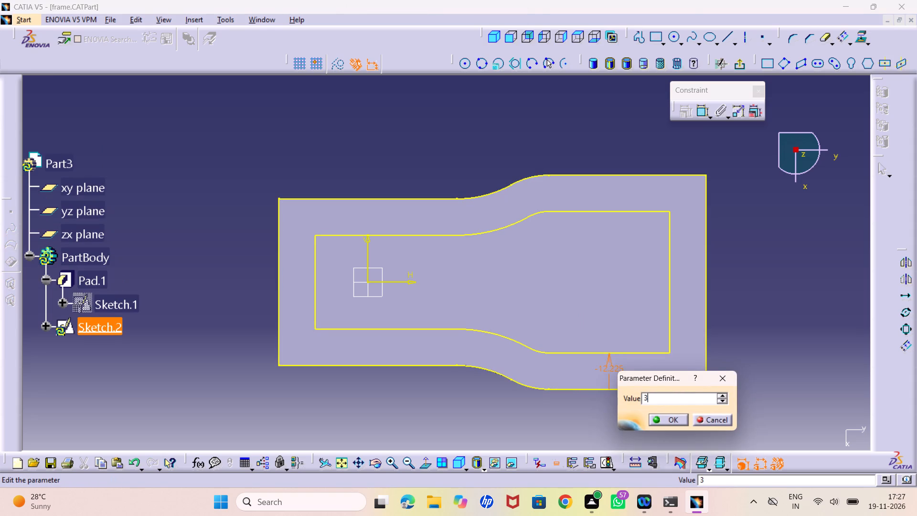
{"action": "key", "text": "BackSpace"}
{"action": "type", "text": "-31.25"}
{"action": "type", "text": "/2"}
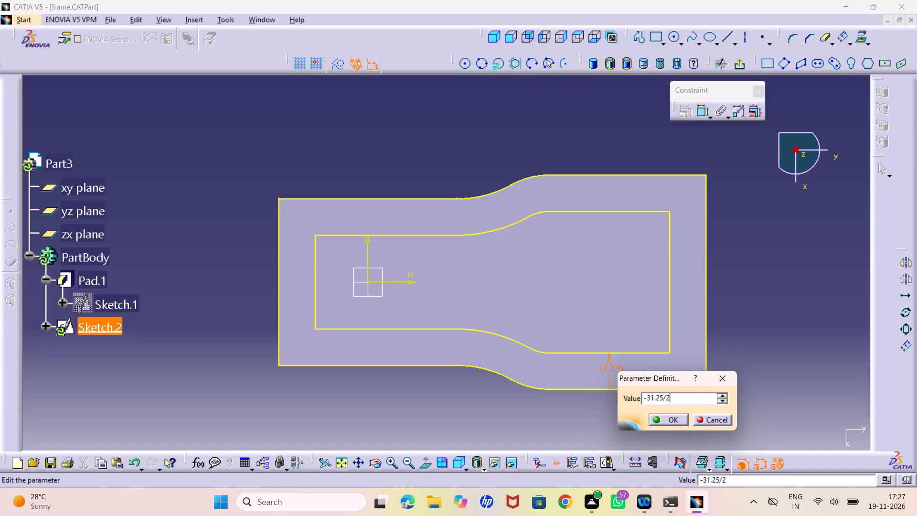
{"action": "key", "text": "Return"}
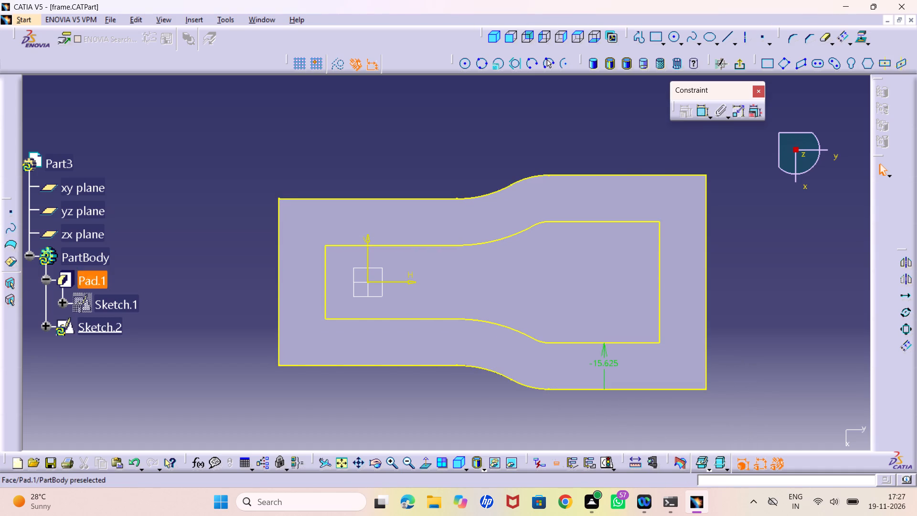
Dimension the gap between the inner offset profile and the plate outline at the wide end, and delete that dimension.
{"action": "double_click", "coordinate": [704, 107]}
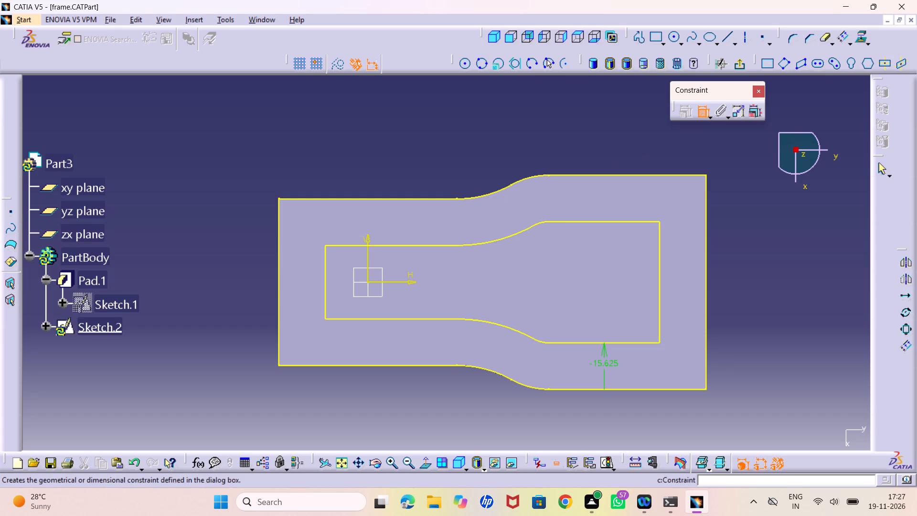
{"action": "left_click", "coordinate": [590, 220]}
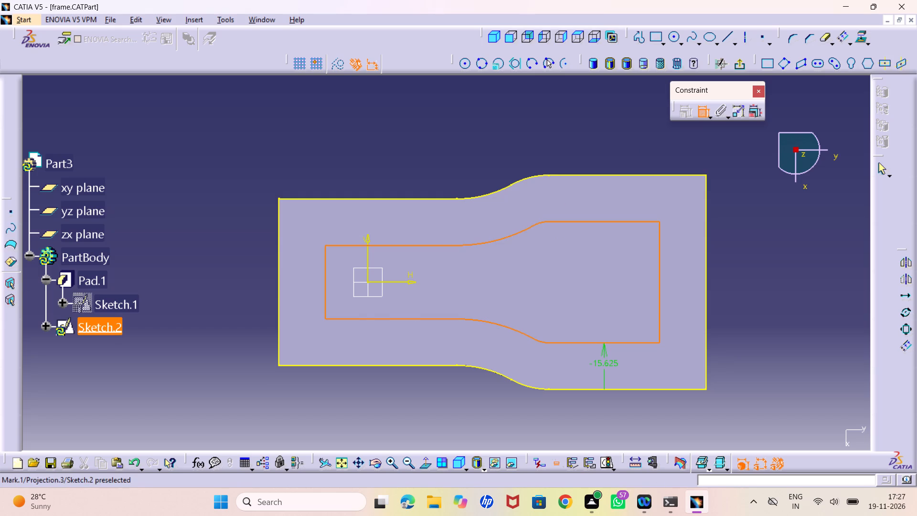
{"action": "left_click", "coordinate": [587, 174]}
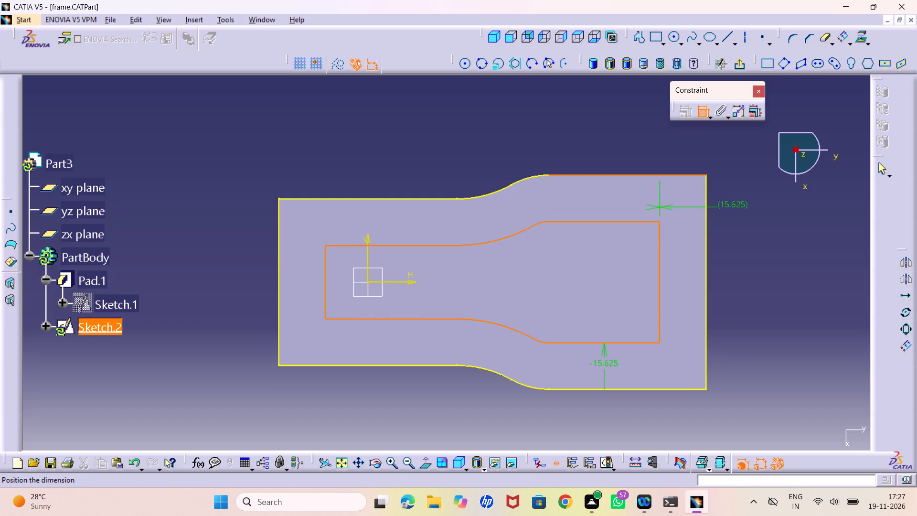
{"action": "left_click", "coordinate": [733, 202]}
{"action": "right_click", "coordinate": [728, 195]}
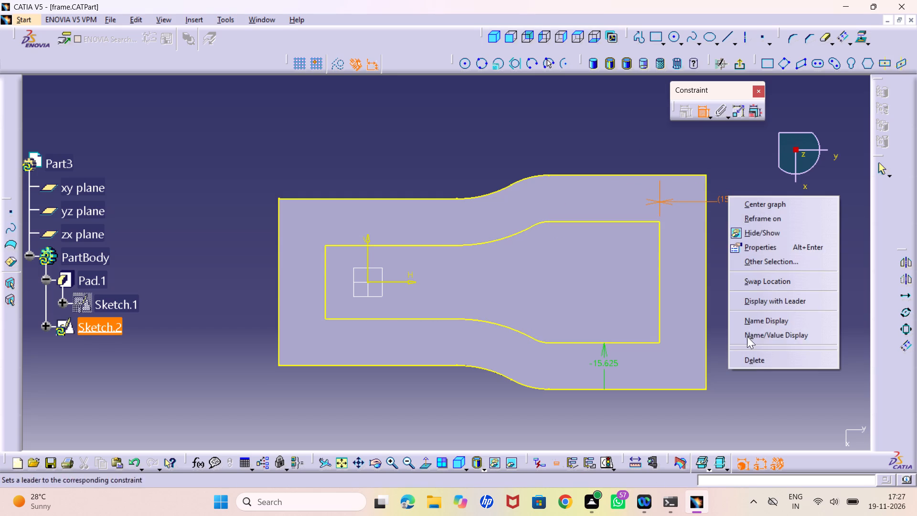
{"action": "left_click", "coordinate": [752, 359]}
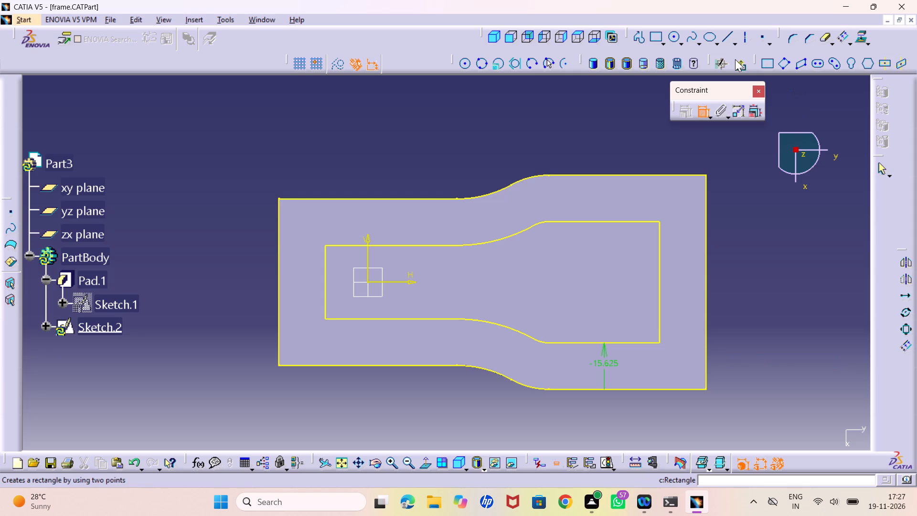
Exit the sketch containing the inner offset profile and return to the 3D part.
{"action": "left_click", "coordinate": [735, 59]}
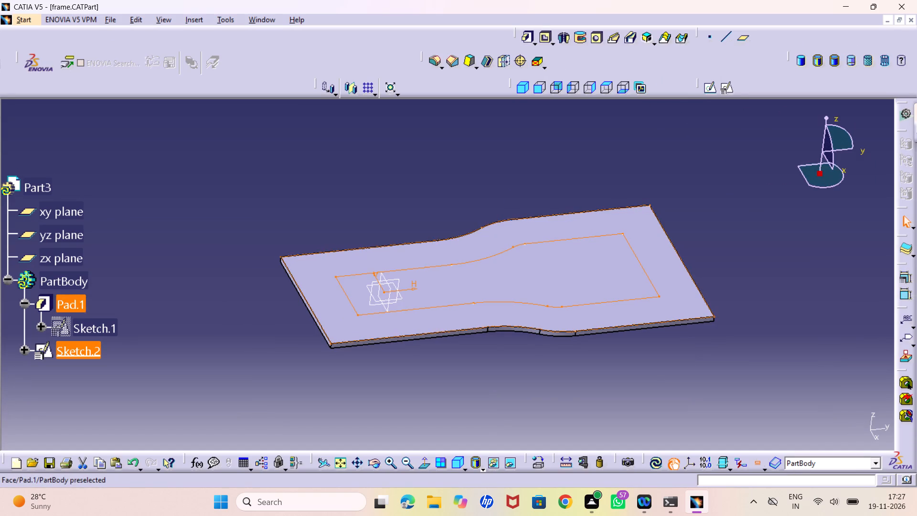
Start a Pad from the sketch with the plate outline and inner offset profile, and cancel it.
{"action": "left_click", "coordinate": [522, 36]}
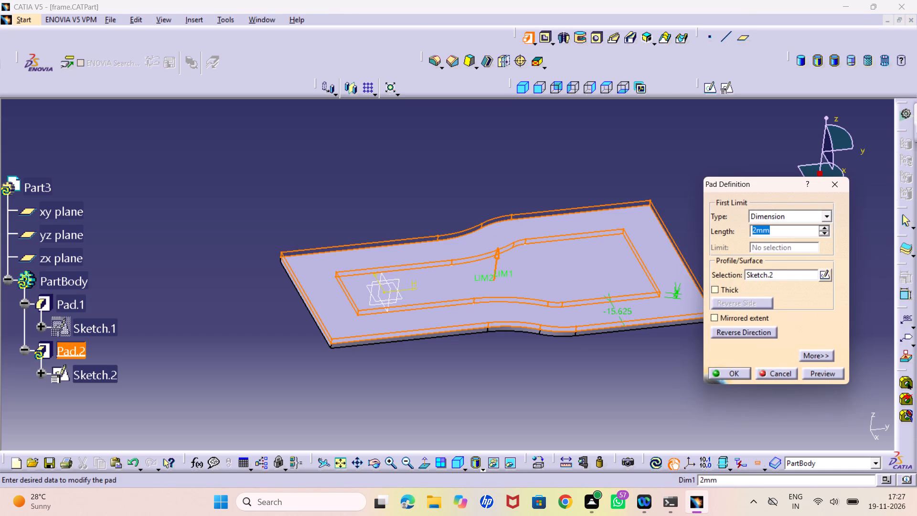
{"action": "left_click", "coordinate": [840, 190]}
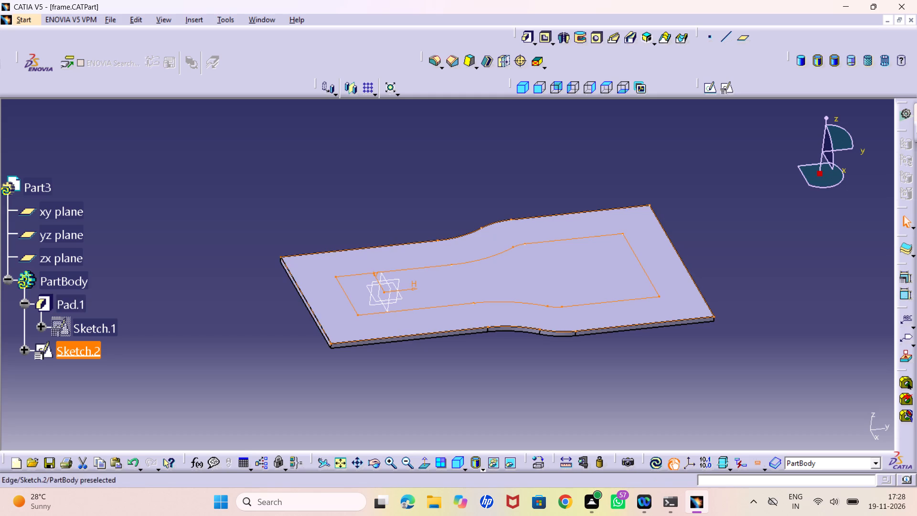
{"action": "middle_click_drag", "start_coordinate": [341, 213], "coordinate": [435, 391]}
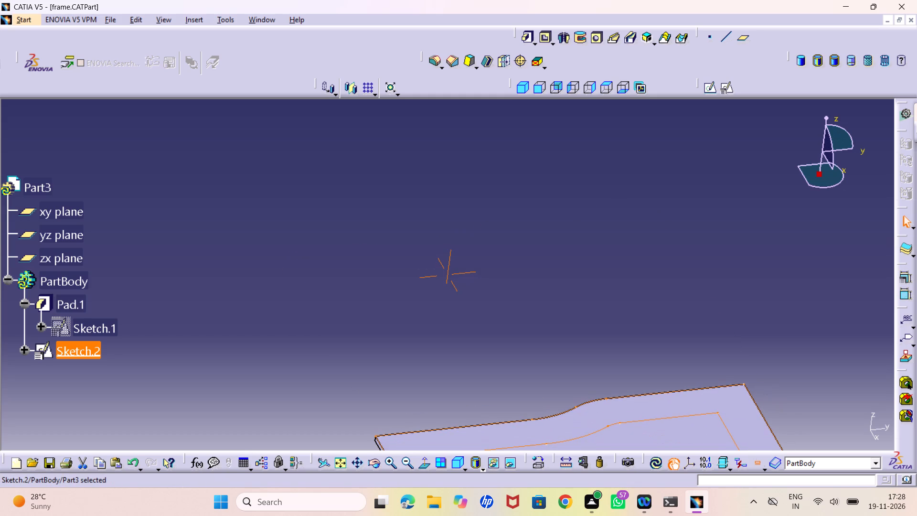
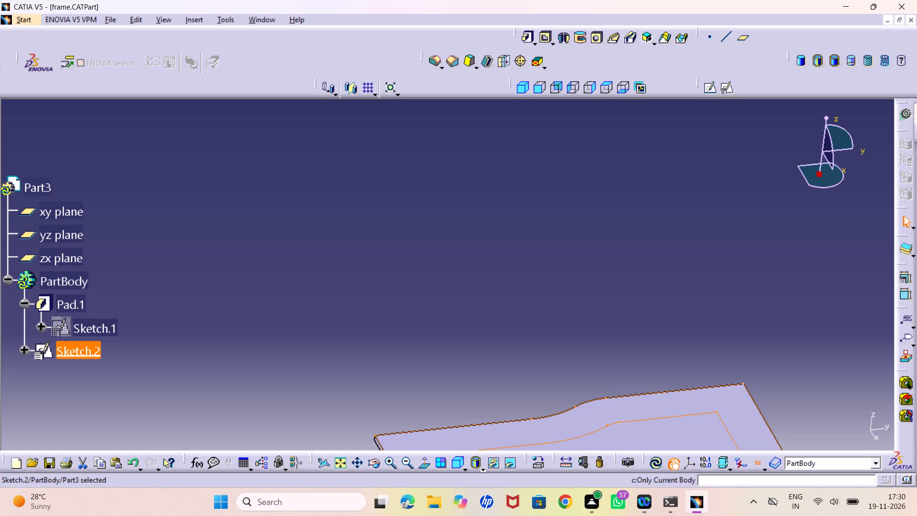
Undo the sketch holding the inner offset profile so that only the stepped base plate is left.
{"action": "middle_click_drag", "start_coordinate": [563, 332], "coordinate": [501, 243]}
{"action": "right_click", "coordinate": [509, 254]}
{"action": "middle_click_drag", "start_coordinate": [516, 306], "coordinate": [484, 268]}
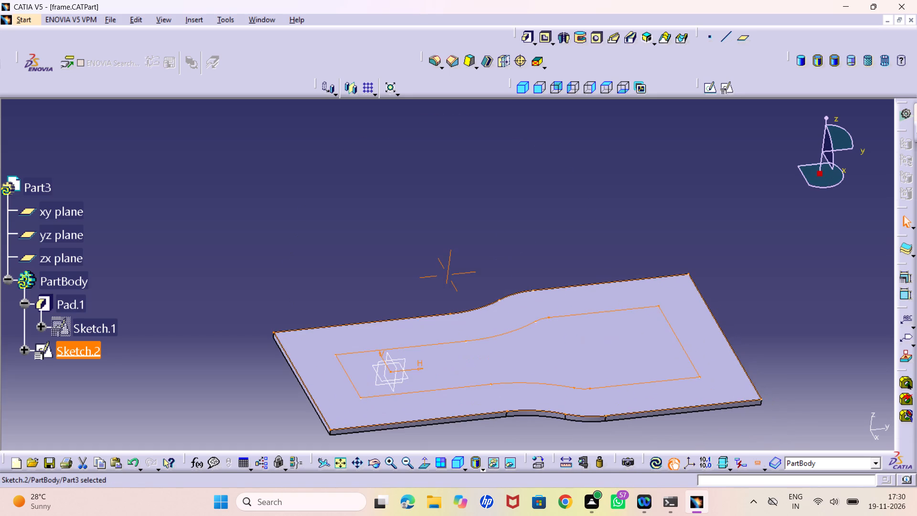
{"action": "left_click", "coordinate": [598, 181]}
{"action": "key", "text": "ctrl+z"}
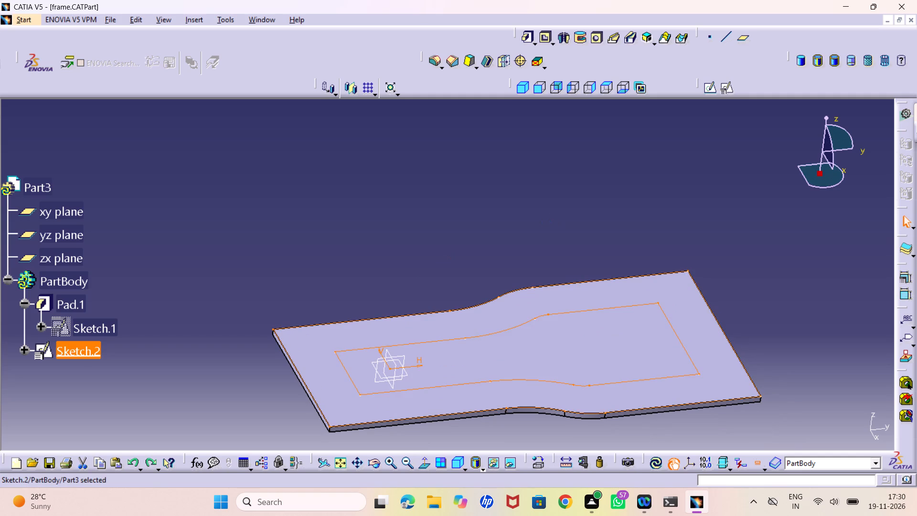
{"action": "key", "text": "ctrl+z"}
{"action": "left_click", "coordinate": [484, 255]}
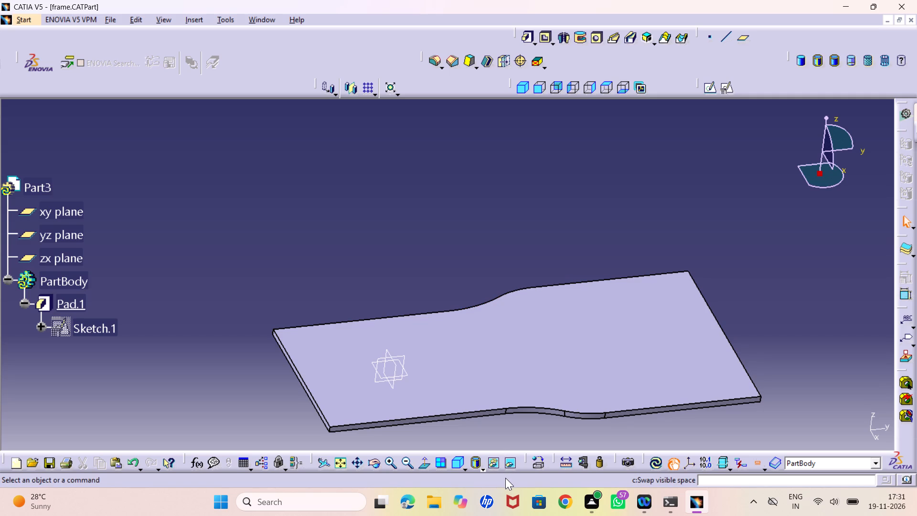
Open the base plate pad's profile sketch for editing.
{"action": "middle_click_drag", "start_coordinate": [525, 391], "coordinate": [437, 328]}
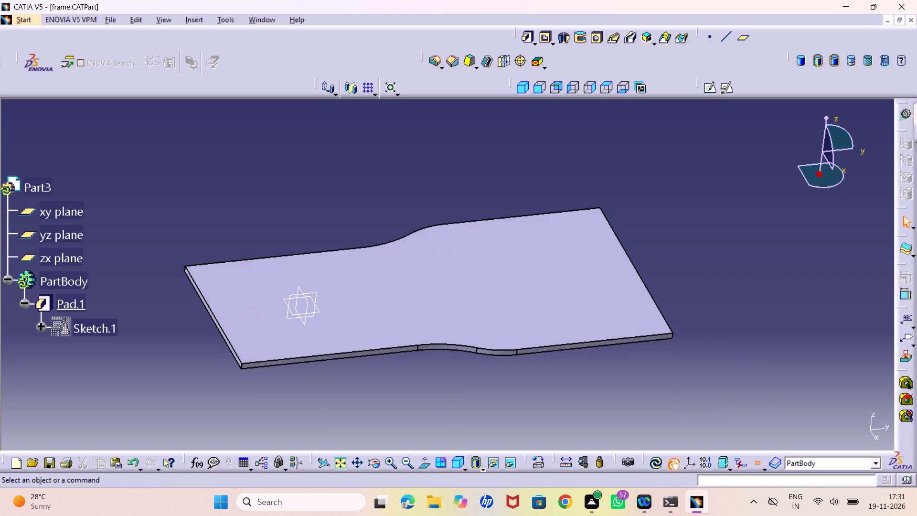
{"action": "middle_click_drag", "start_coordinate": [454, 377], "coordinate": [490, 421]}
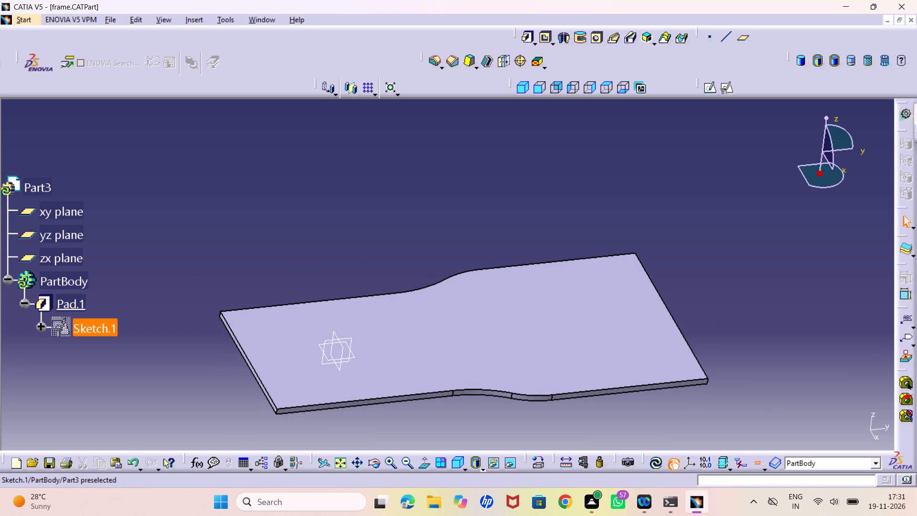
{"action": "double_click", "coordinate": [116, 328]}
Examine the stepped plate outline and its length, width and arc radius dimensions in the sketch.
{"action": "middle_click_drag", "start_coordinate": [290, 316], "coordinate": [295, 322]}
{"action": "right_click", "coordinate": [293, 317]}
{"action": "middle_click_drag", "start_coordinate": [348, 344], "coordinate": [352, 352]}
{"action": "right_click", "coordinate": [348, 344]}
{"action": "middle_click_drag", "start_coordinate": [374, 347], "coordinate": [383, 333]}
{"action": "right_click", "coordinate": [383, 336]}
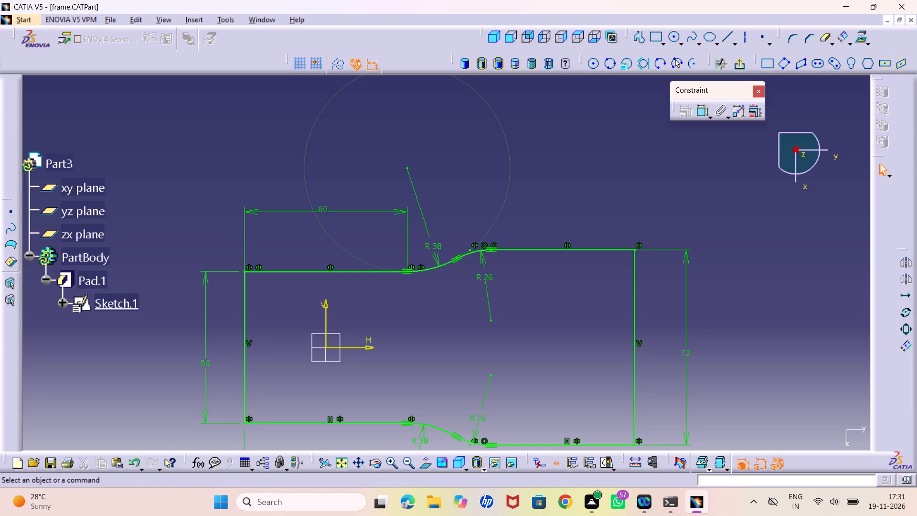
{"action": "middle_click_drag", "start_coordinate": [353, 358], "coordinate": [366, 300]}
{"action": "right_click", "coordinate": [366, 300]}
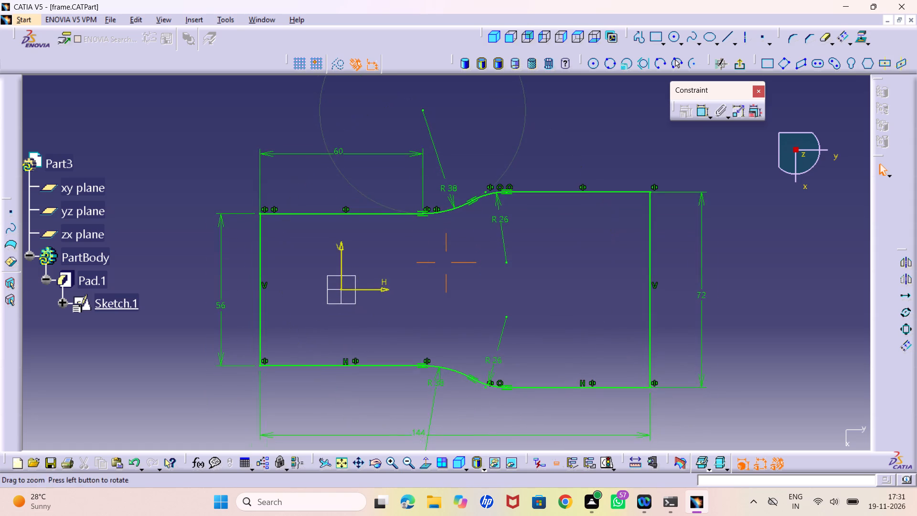
{"action": "middle_click_drag", "start_coordinate": [366, 300], "coordinate": [367, 288]}
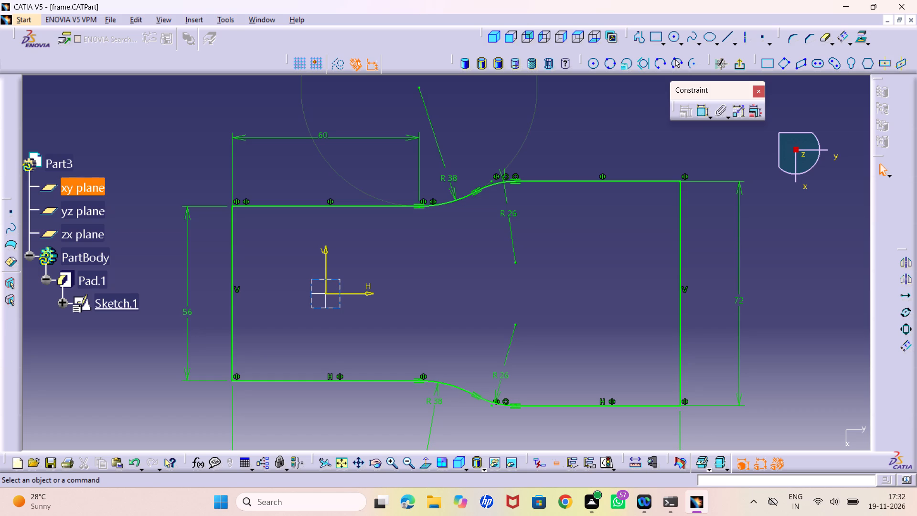
{"action": "middle_click_drag", "start_coordinate": [437, 278], "coordinate": [439, 266]}
{"action": "right_click", "coordinate": [437, 278]}
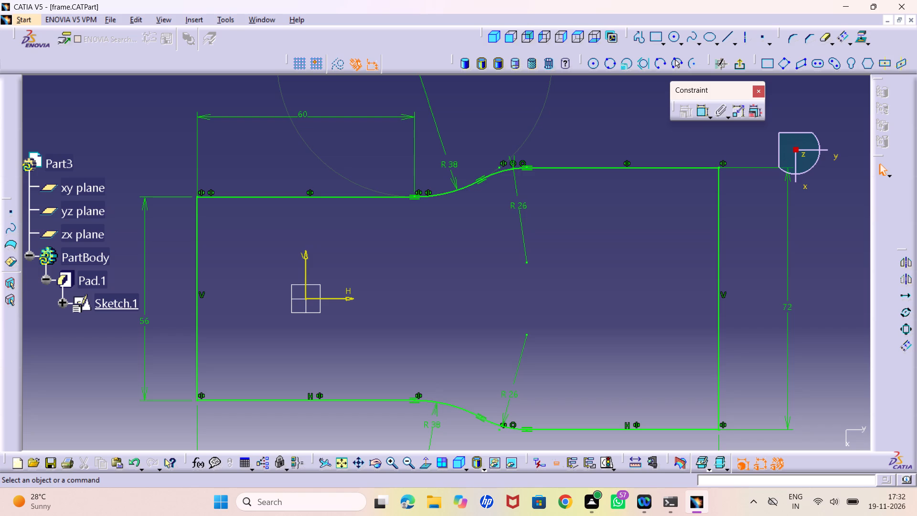
{"action": "middle_click_drag", "start_coordinate": [496, 329], "coordinate": [493, 315]}
{"action": "right_click", "coordinate": [496, 329]}
{"action": "middle_click_drag", "start_coordinate": [491, 313], "coordinate": [482, 278]}
{"action": "right_click", "coordinate": [482, 271]}
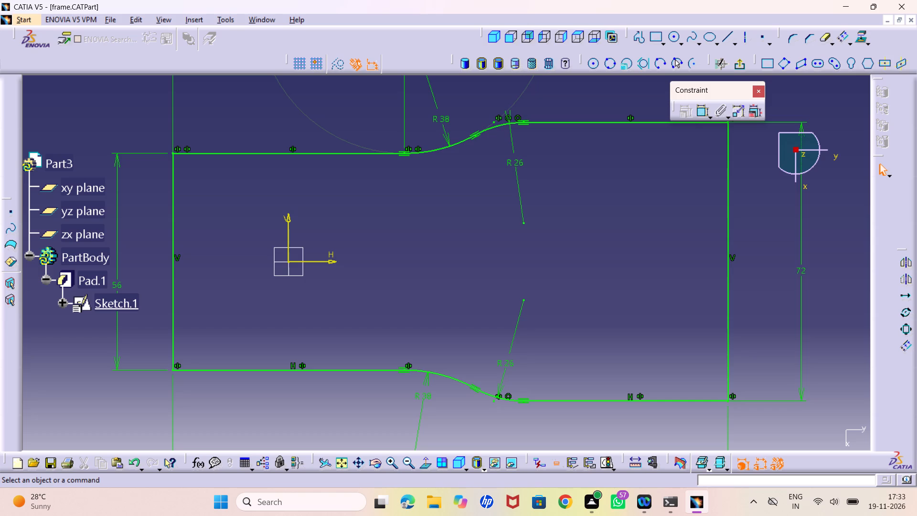
{"action": "middle_click_drag", "start_coordinate": [408, 258], "coordinate": [416, 288]}
{"action": "right_click", "coordinate": [408, 258]}
{"action": "middle_click_drag", "start_coordinate": [409, 228], "coordinate": [409, 234]}
{"action": "middle_click", "coordinate": [409, 235]}
{"action": "right_click", "coordinate": [409, 235]}
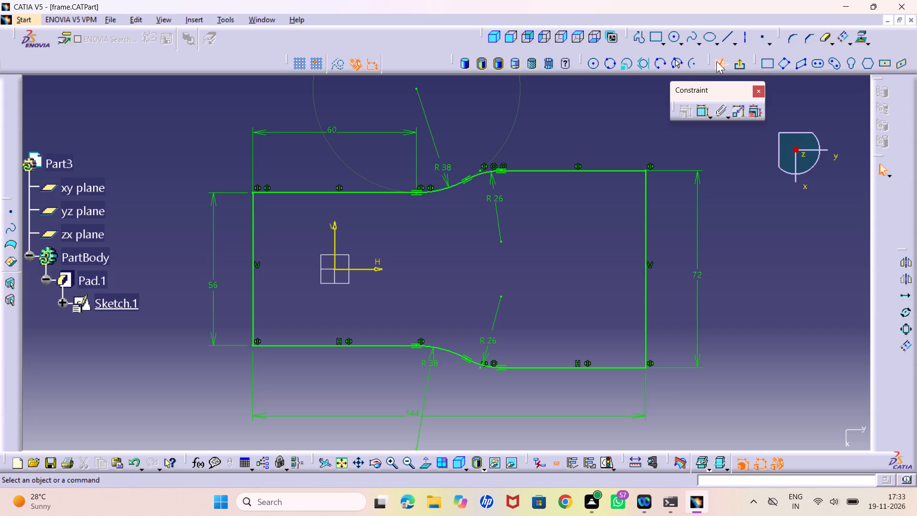
Draw a horizontal axis about 162 mm long through the sketch origin, extending past both ends of the plate outline.
{"action": "left_click", "coordinate": [748, 39]}
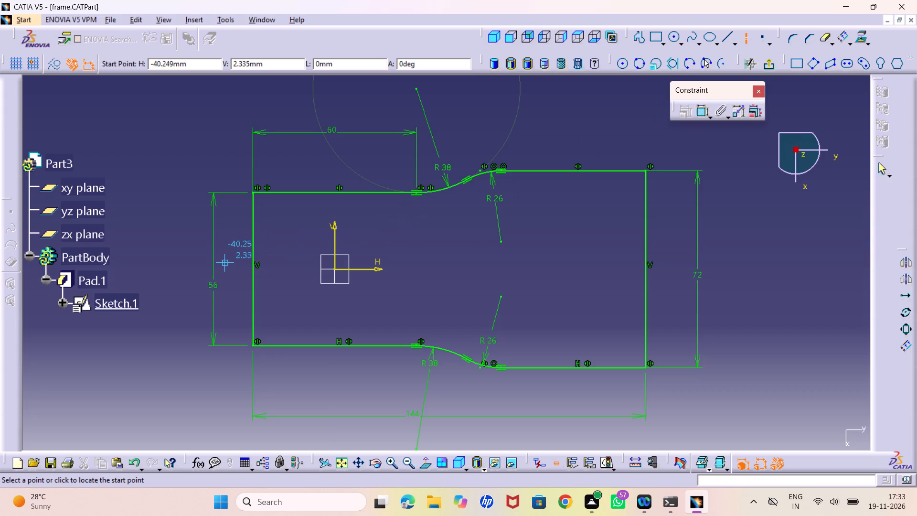
{"action": "left_click", "coordinate": [231, 270]}
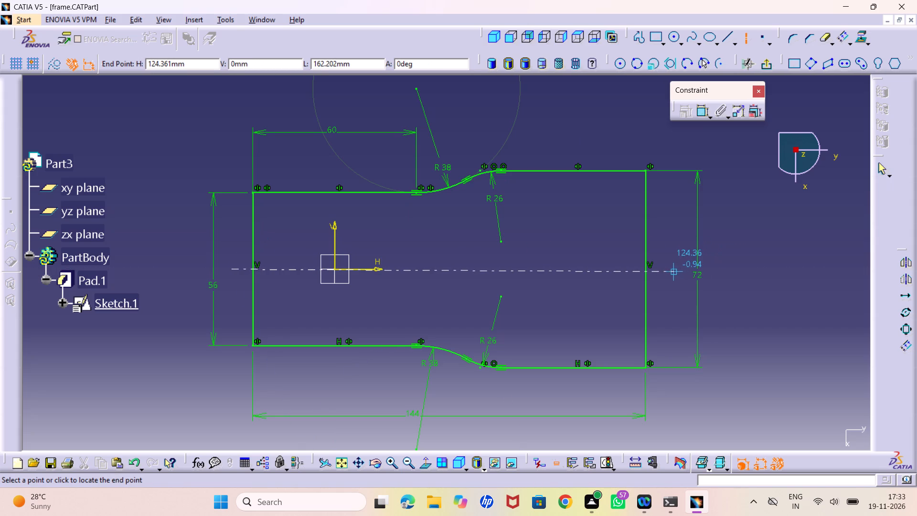
{"action": "left_click", "coordinate": [674, 269]}
{"action": "left_click", "coordinate": [804, 239]}
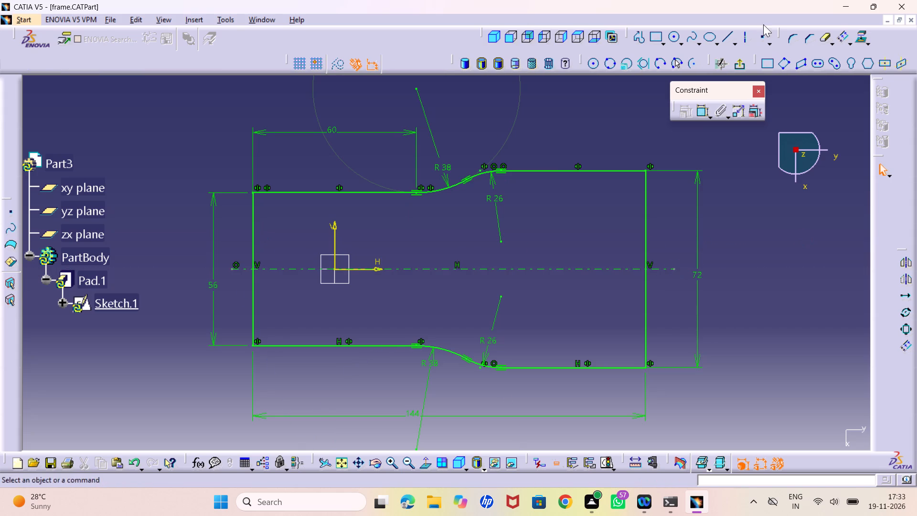
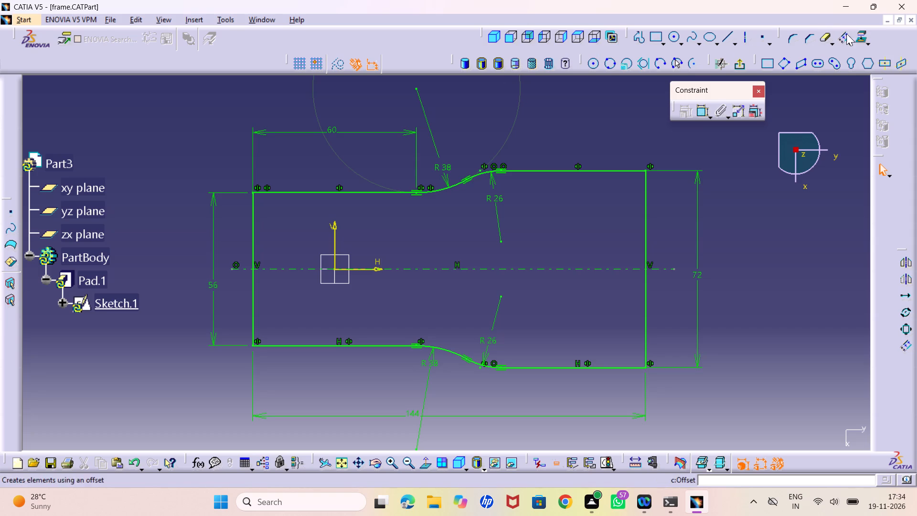
Trim away the half of the plate outline above the horizontal axis, including both arcs and the upper parts of the end edges.
{"action": "left_click", "coordinate": [823, 39]}
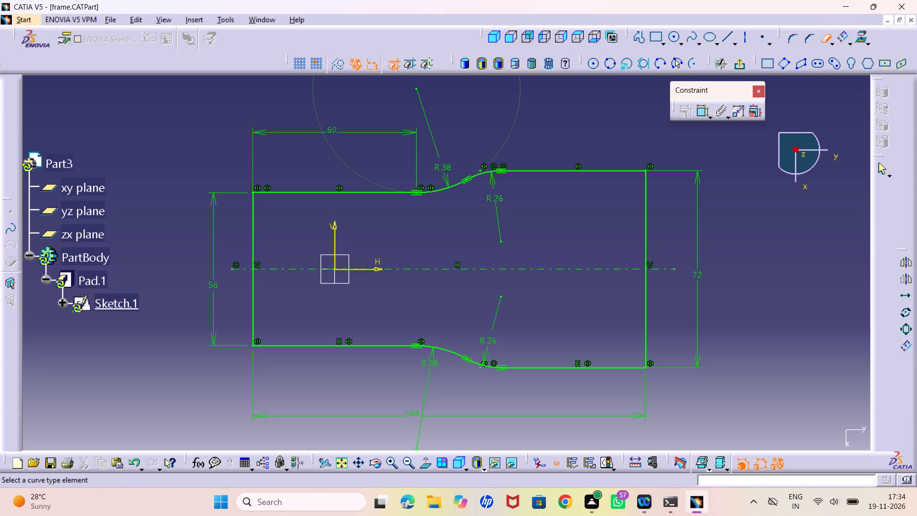
{"action": "left_click", "coordinate": [288, 194]}
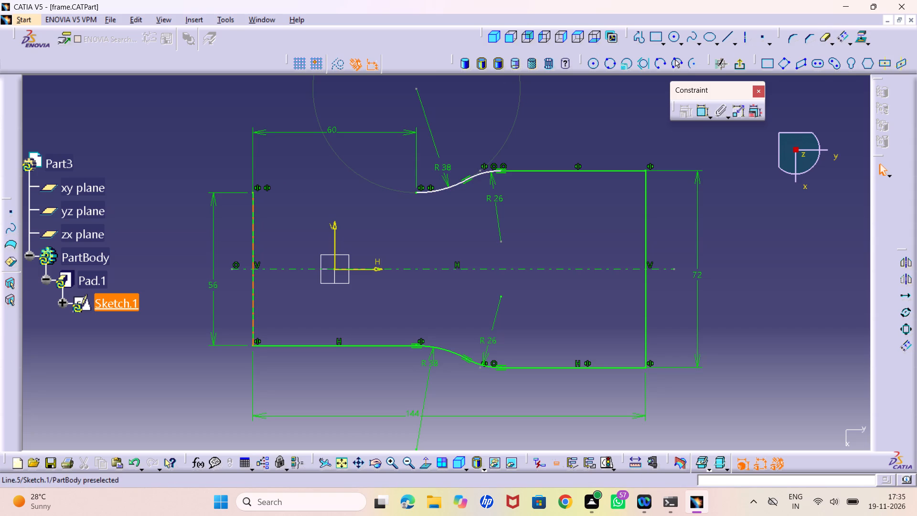
{"action": "left_click", "coordinate": [251, 235]}
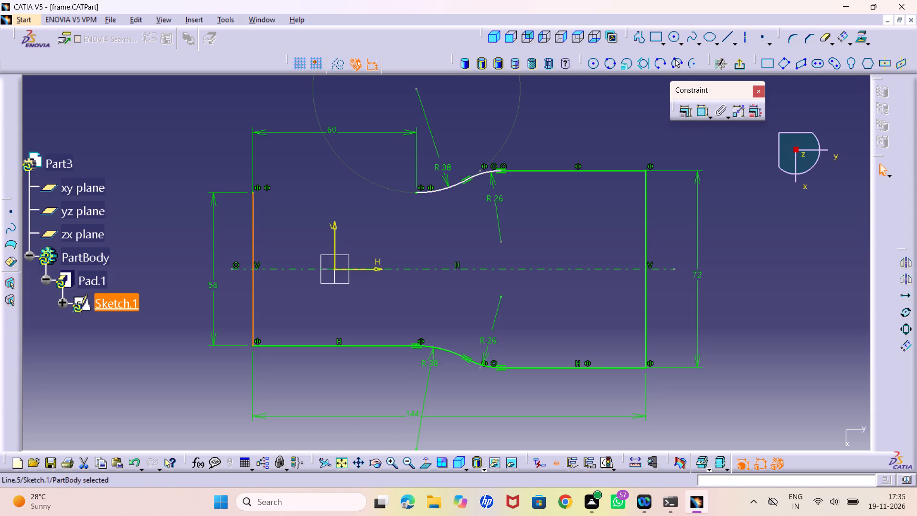
{"action": "left_click", "coordinate": [381, 213]}
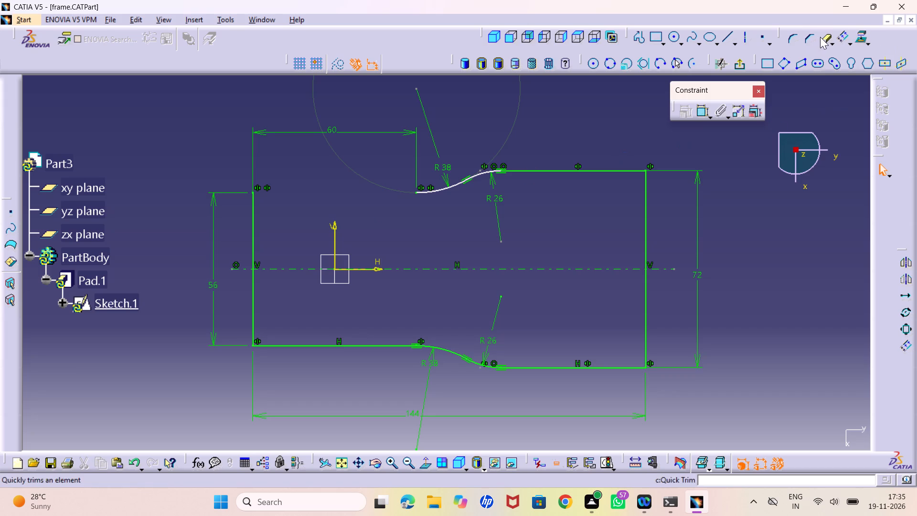
{"action": "double_click", "coordinate": [824, 35]}
{"action": "left_click", "coordinate": [251, 217]}
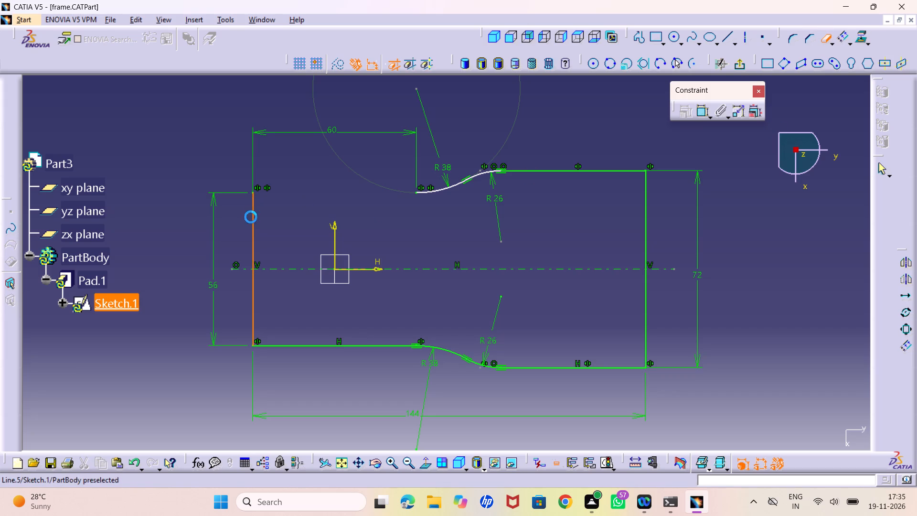
{"action": "left_click", "coordinate": [495, 276]}
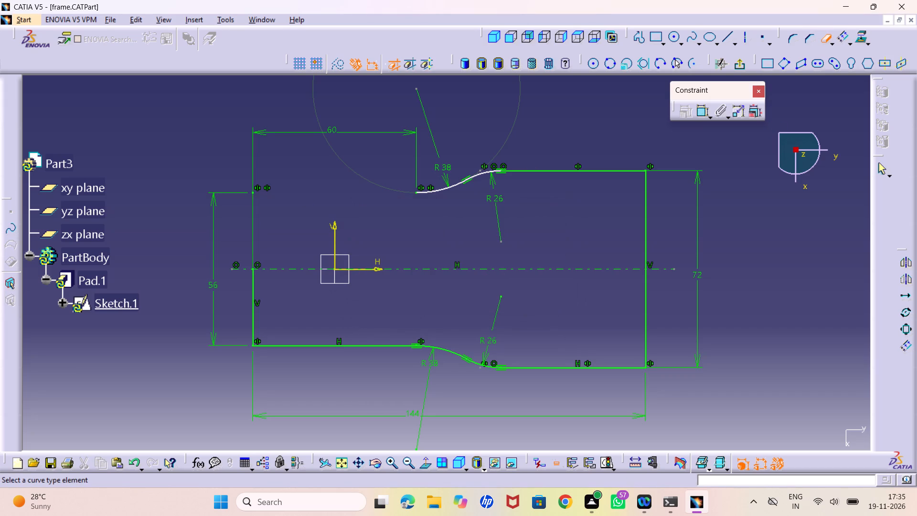
{"action": "left_click", "coordinate": [437, 191]}
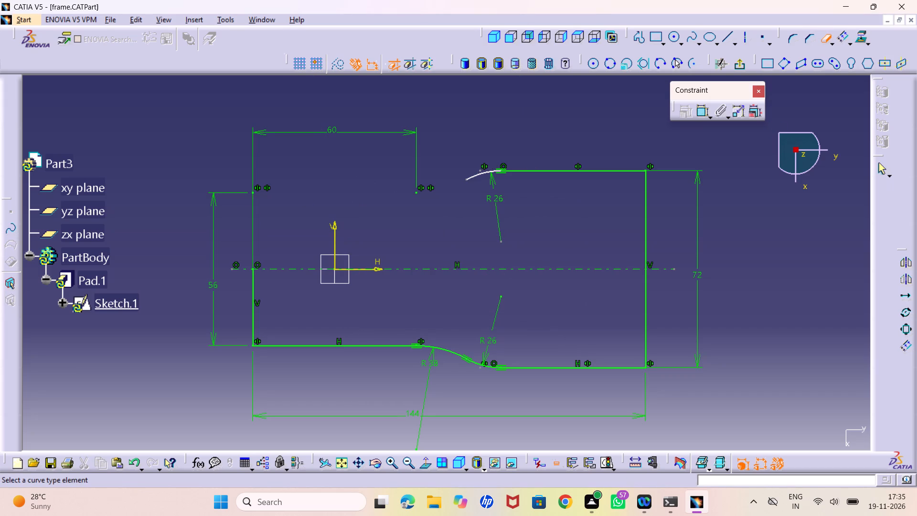
{"action": "left_click", "coordinate": [475, 179]}
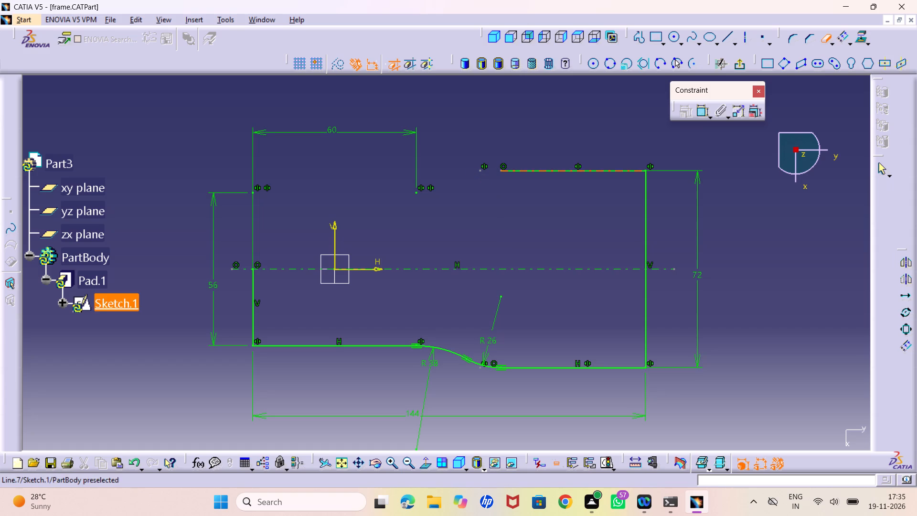
{"action": "left_click", "coordinate": [536, 171]}
{"action": "left_click", "coordinate": [645, 210]}
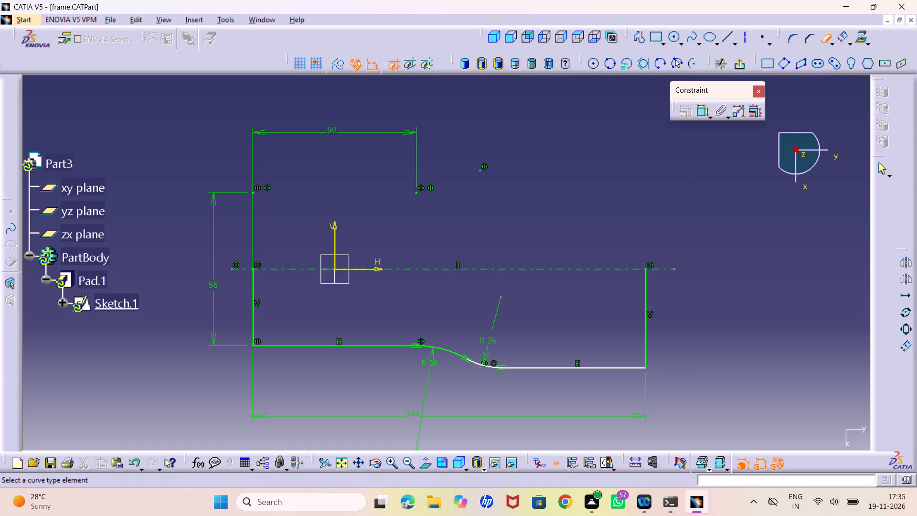
{"action": "middle_click_drag", "start_coordinate": [524, 205], "coordinate": [529, 224]}
{"action": "right_click", "coordinate": [524, 205]}
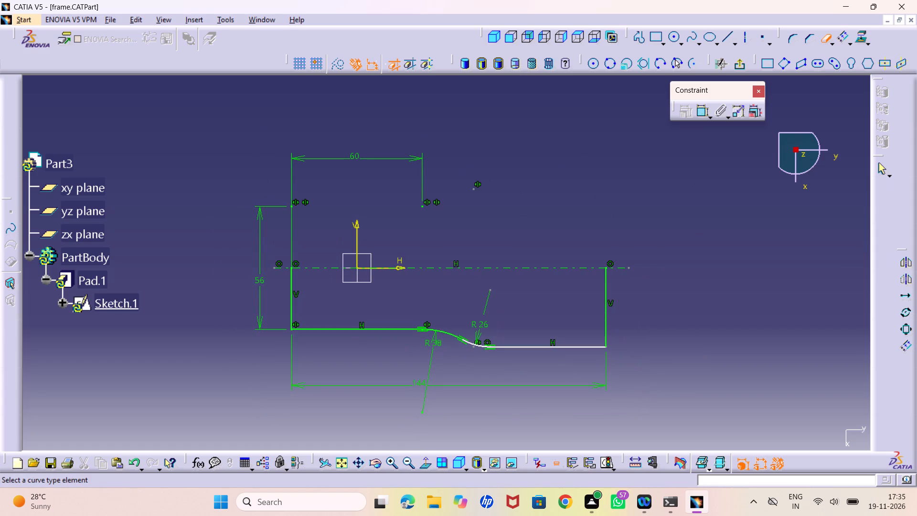
{"action": "middle_click_drag", "start_coordinate": [503, 181], "coordinate": [523, 223]}
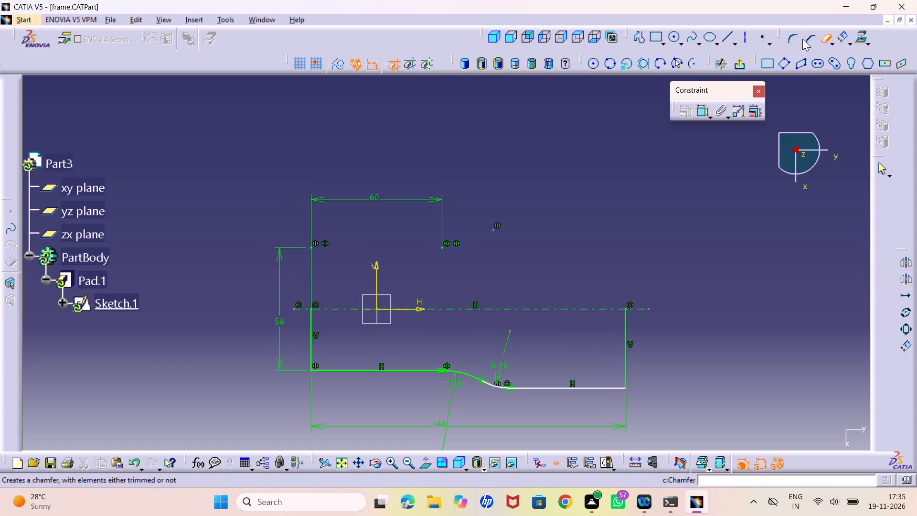
{"action": "left_click", "coordinate": [826, 39]}
Delete the stray point left from the trimmed R 26 arc and the 60 mm length dimension above the axis.
{"action": "left_click_drag", "start_coordinate": [551, 173], "coordinate": [504, 218]}
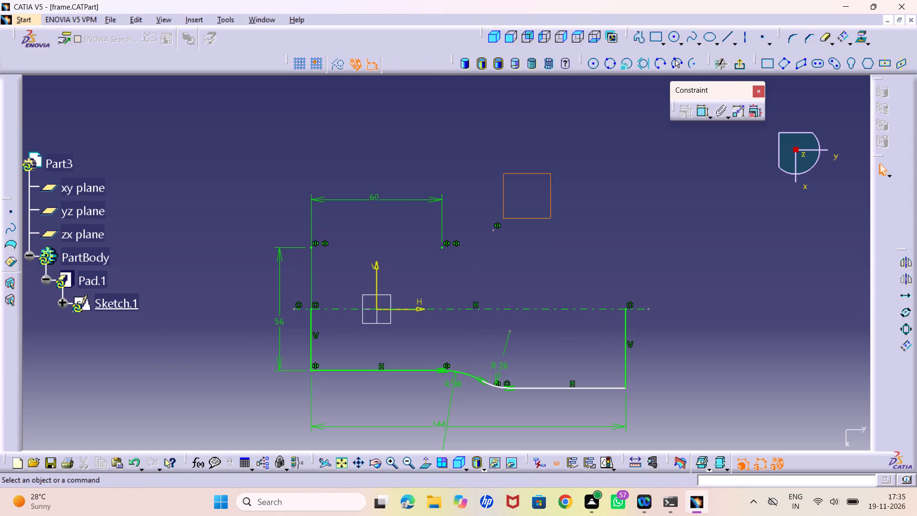
{"action": "left_click_drag", "start_coordinate": [504, 218], "coordinate": [276, 232]}
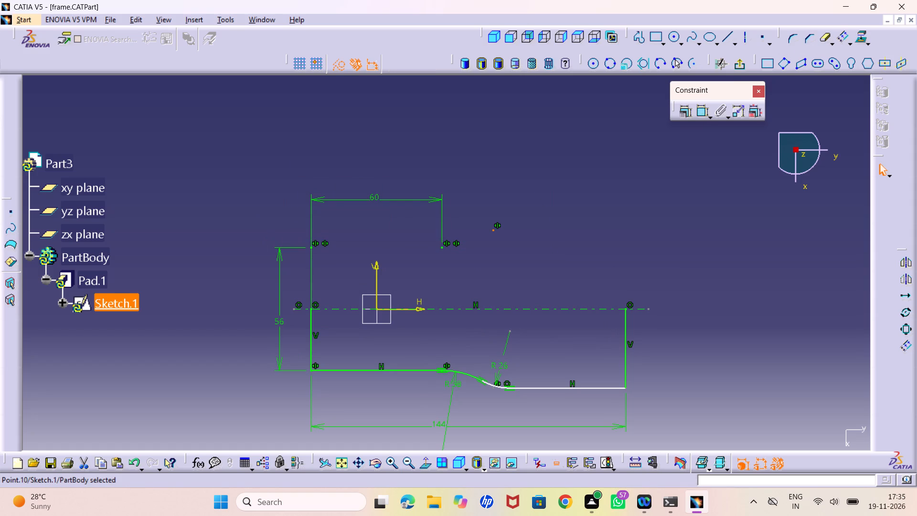
{"action": "key", "text": "Delete"}
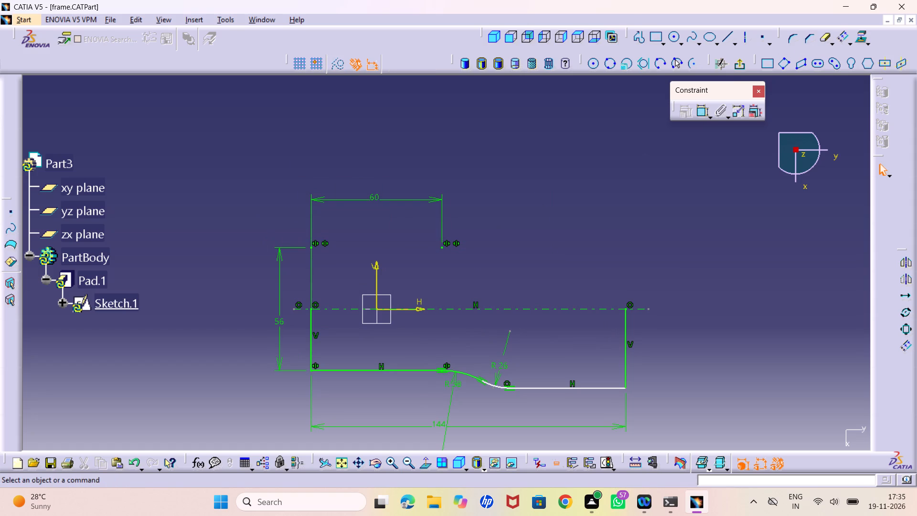
{"action": "middle_click_drag", "start_coordinate": [341, 157], "coordinate": [349, 181]}
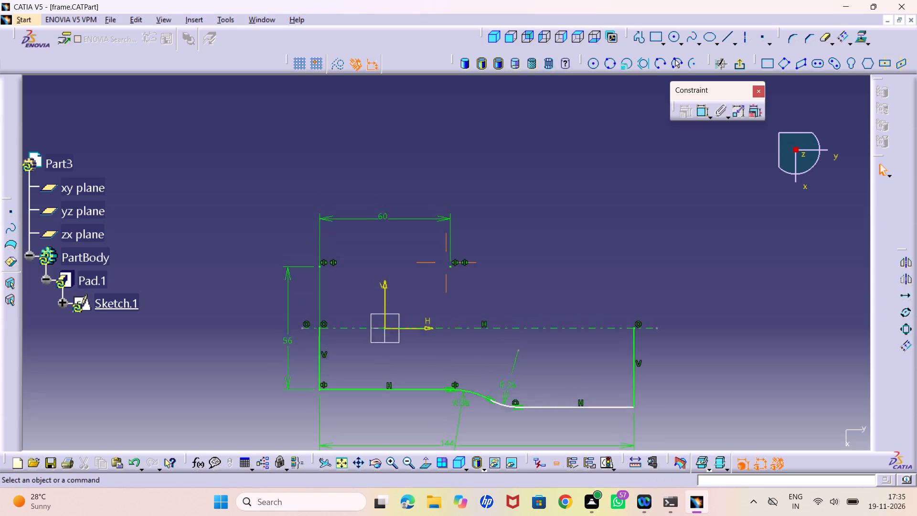
{"action": "middle_click_drag", "start_coordinate": [349, 181], "coordinate": [350, 193]}
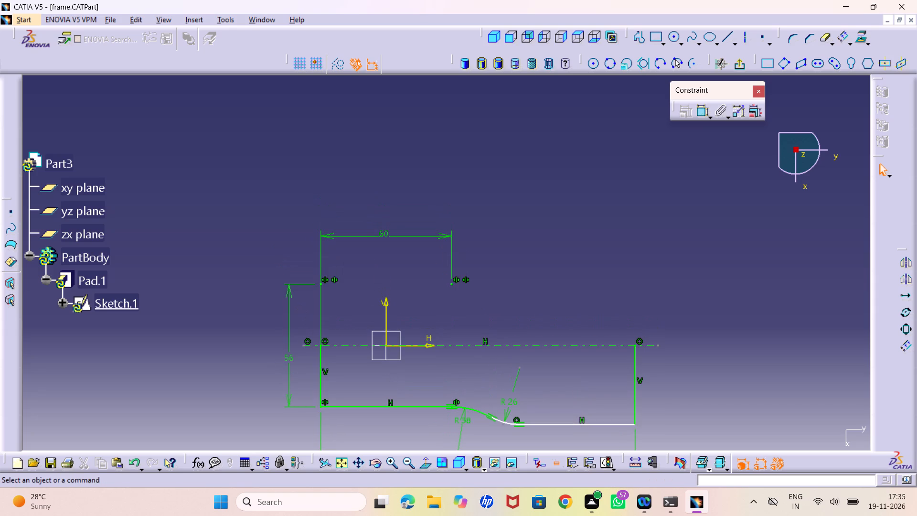
{"action": "right_click", "coordinate": [379, 233]}
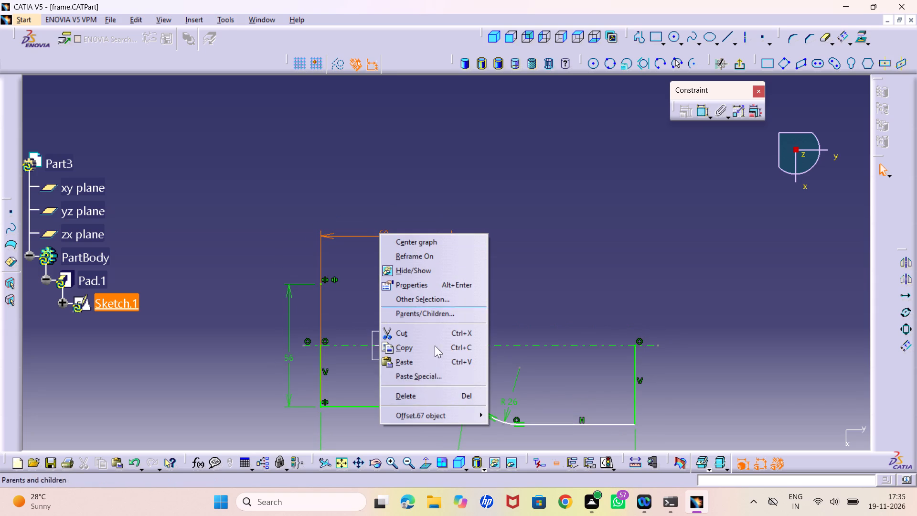
{"action": "left_click", "coordinate": [433, 395]}
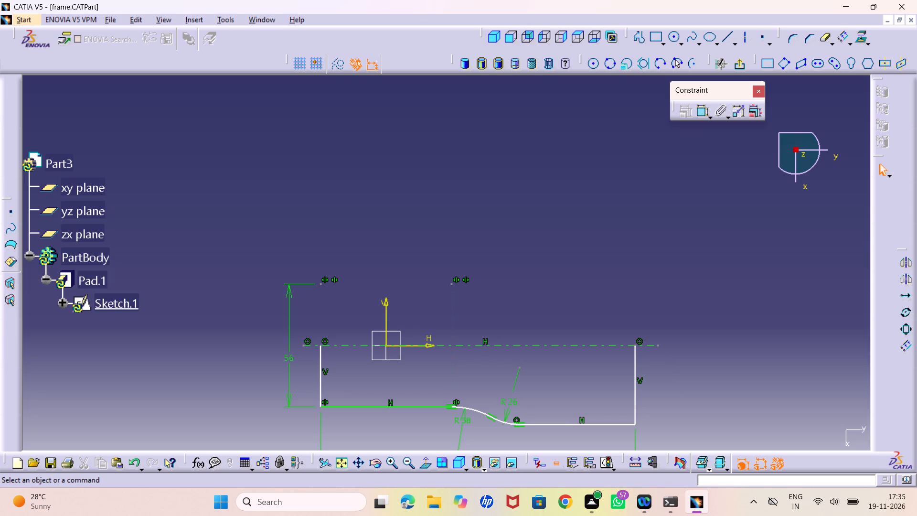
Delete the leftover symmetry constraints and the two remaining endpoints of the trimmed narrow-section edge above the axis.
{"action": "right_click", "coordinate": [457, 281]}
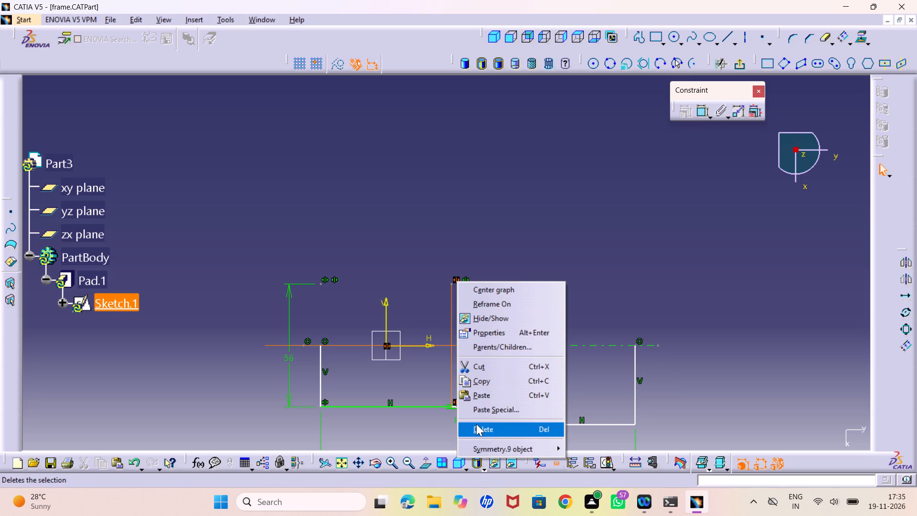
{"action": "left_click", "coordinate": [476, 424]}
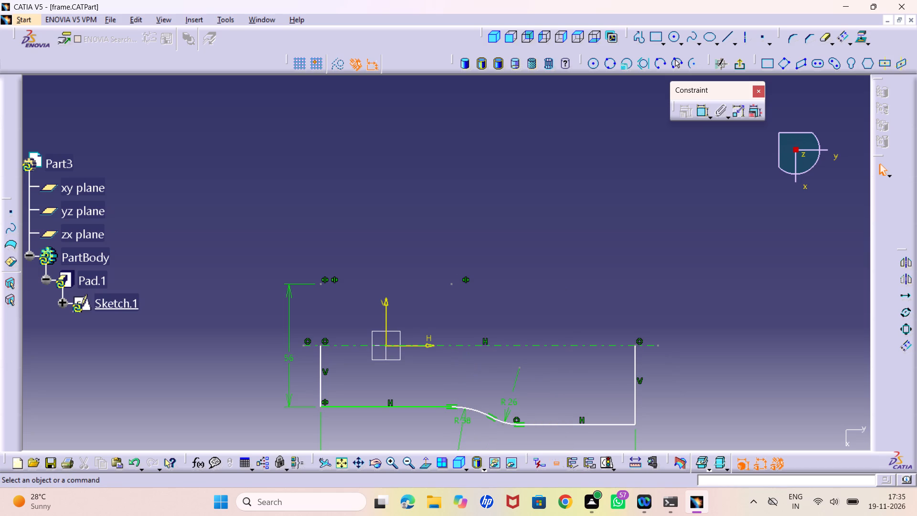
{"action": "right_click", "coordinate": [466, 279]}
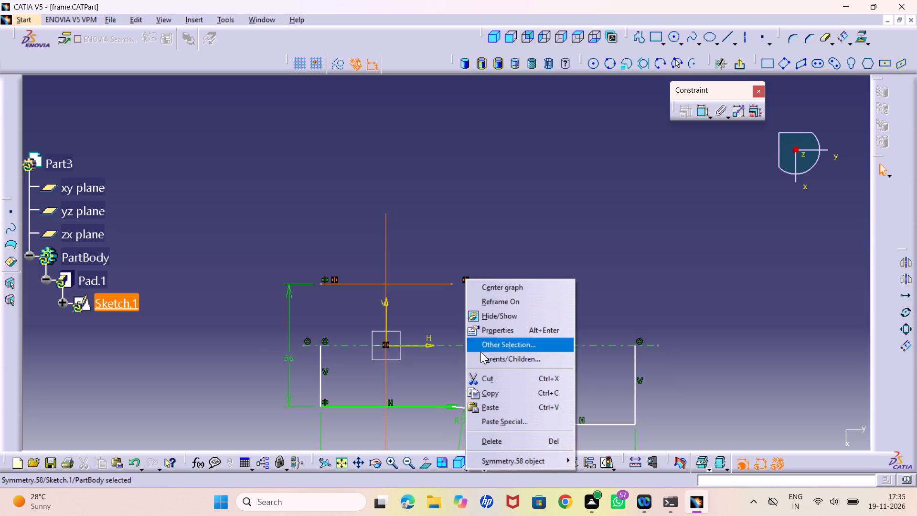
{"action": "left_click", "coordinate": [488, 437]}
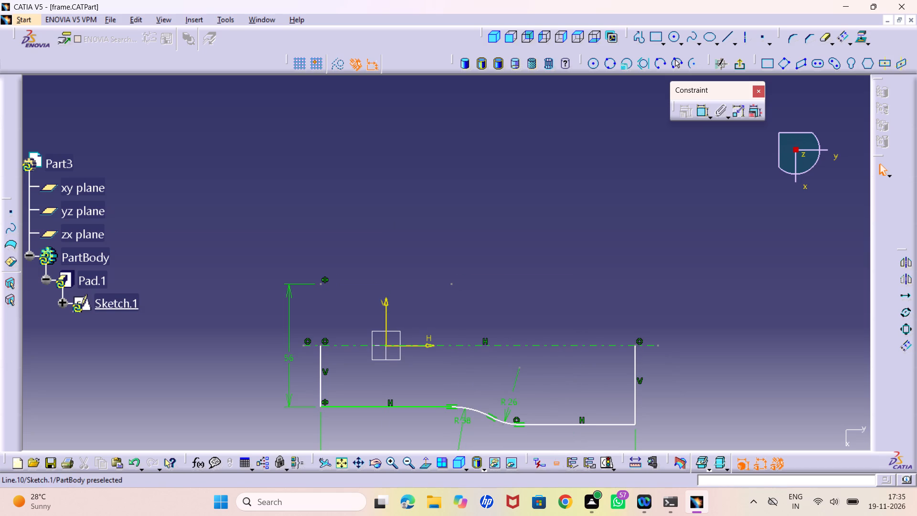
{"action": "right_click", "coordinate": [451, 285]}
{"action": "left_click", "coordinate": [488, 442]}
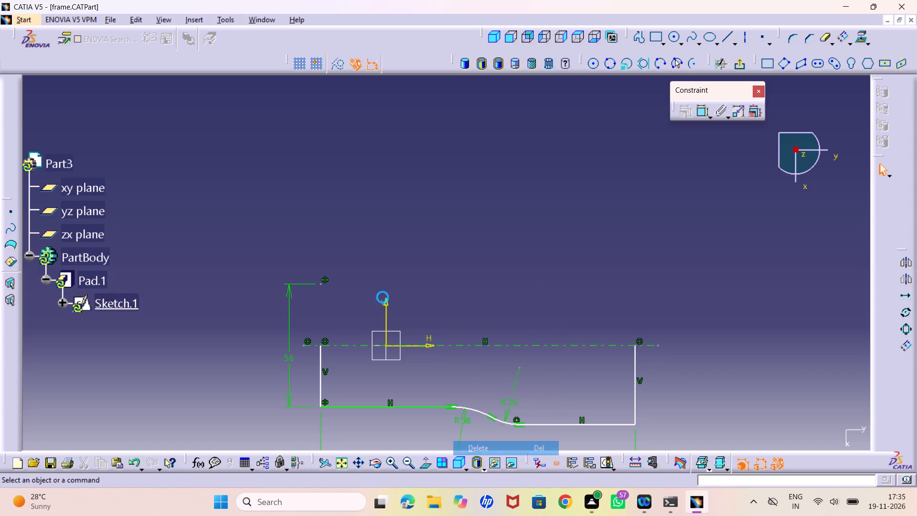
{"action": "right_click", "coordinate": [326, 278]}
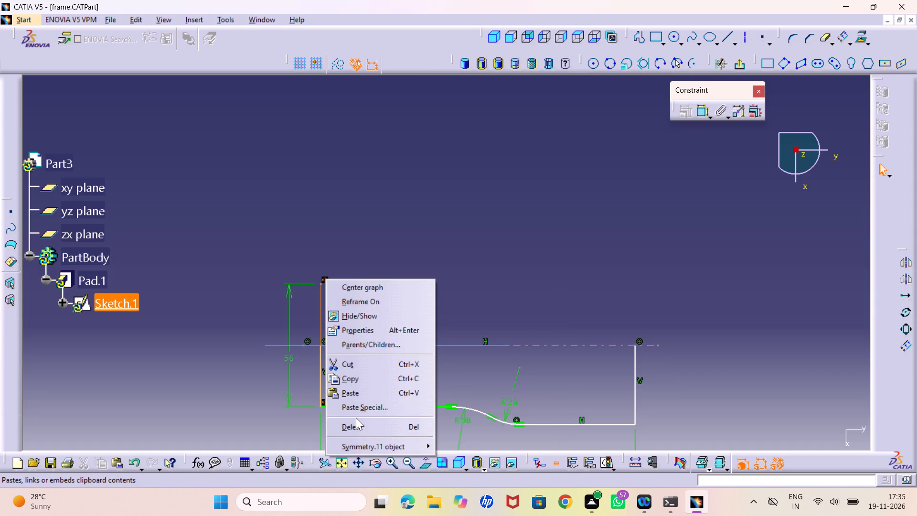
{"action": "left_click", "coordinate": [355, 419]}
{"action": "left_click", "coordinate": [354, 424]}
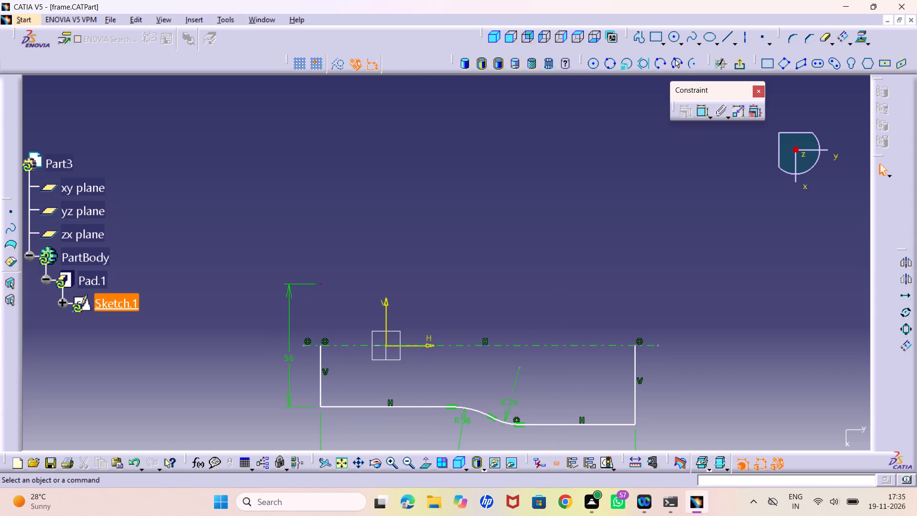
{"action": "right_click", "coordinate": [320, 286]}
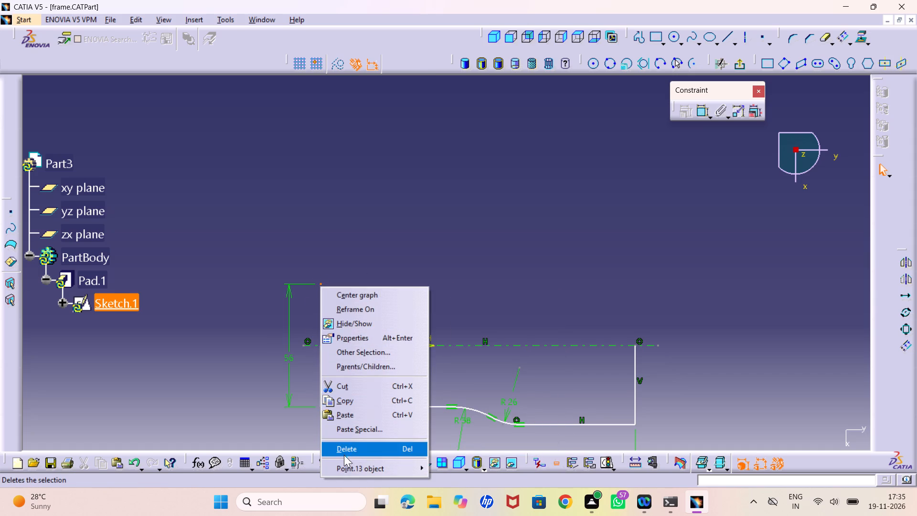
{"action": "left_click", "coordinate": [346, 448]}
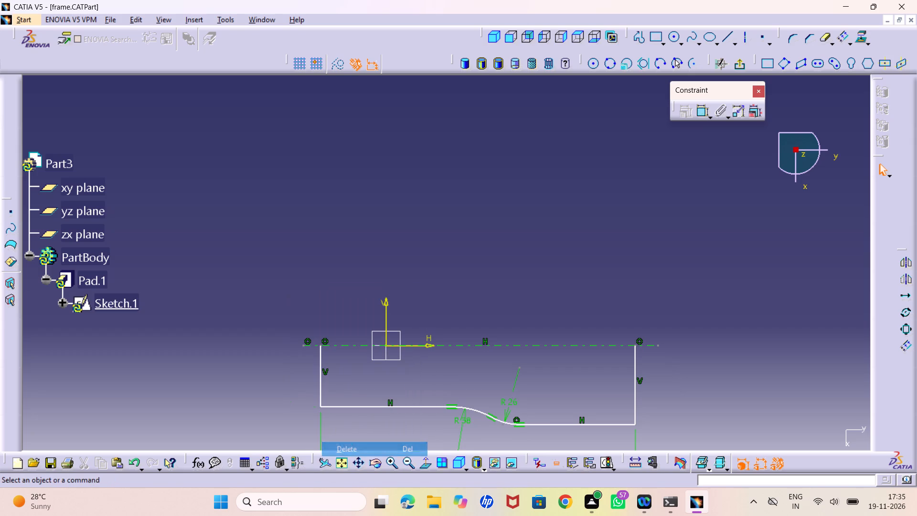
Dimension the horizontal distance from the narrow end edge to the start of the R 38 arc, placing it below the outline.
{"action": "middle_click_drag", "start_coordinate": [341, 347], "coordinate": [286, 220]}
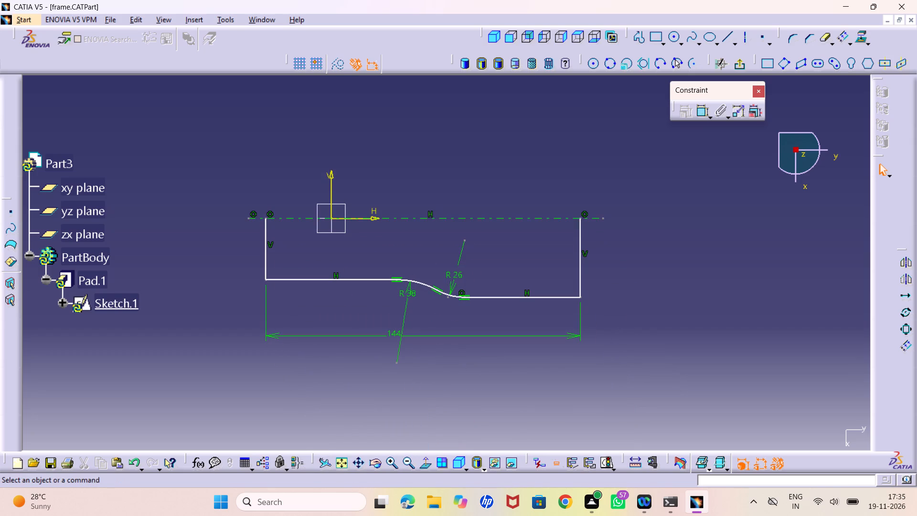
{"action": "middle_click_drag", "start_coordinate": [360, 263], "coordinate": [369, 289]}
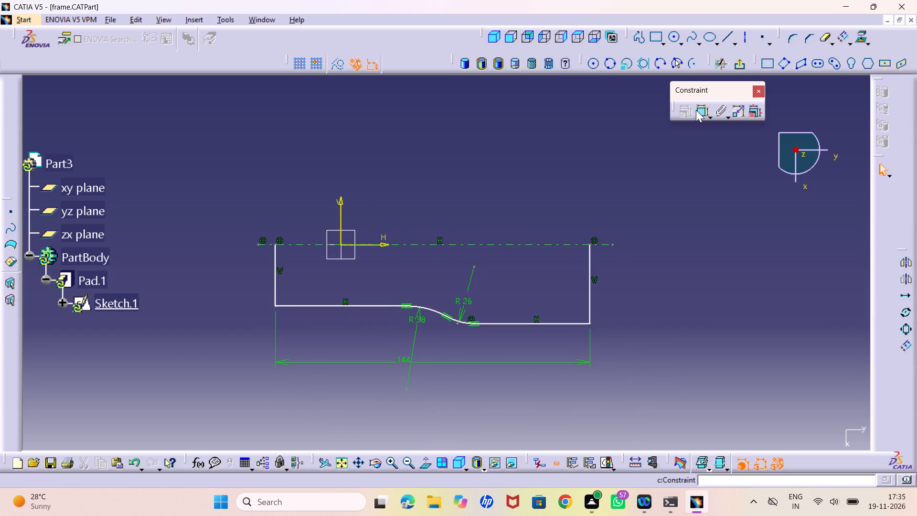
{"action": "left_click", "coordinate": [697, 110]}
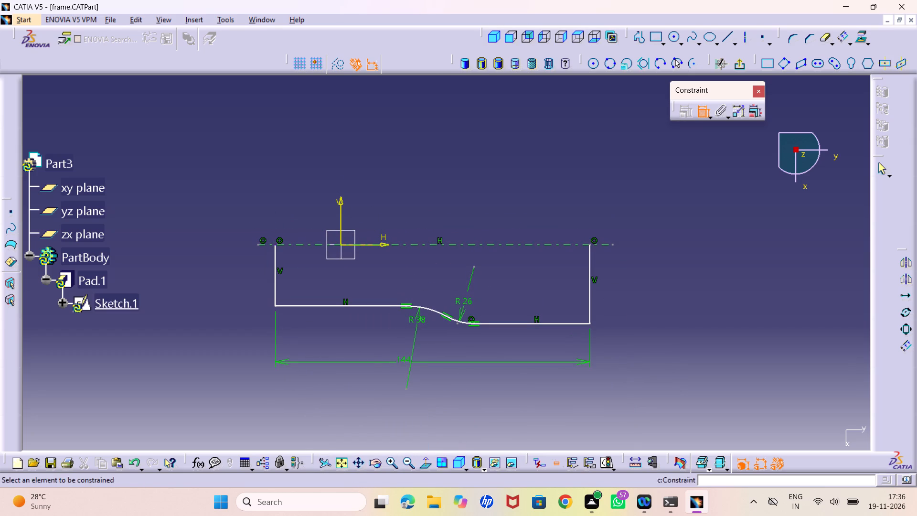
{"action": "left_click", "coordinate": [277, 263]}
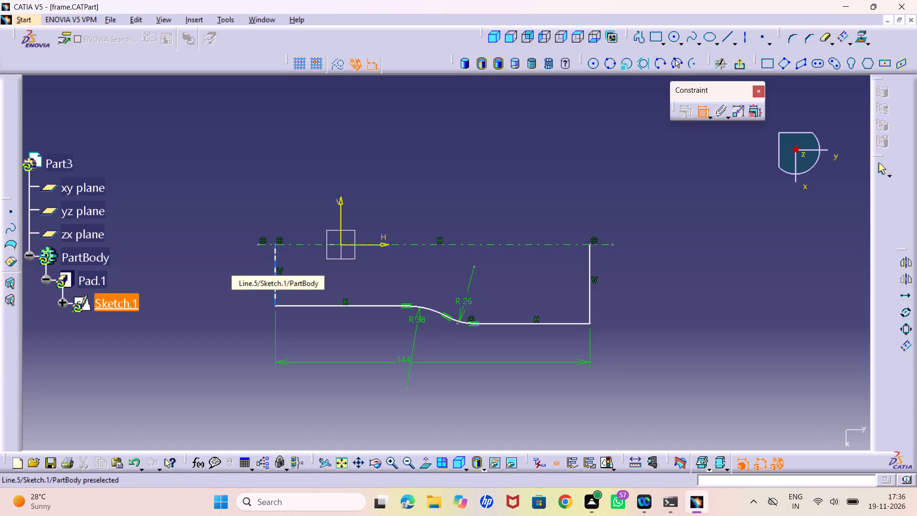
{"action": "left_click", "coordinate": [405, 304]}
{"action": "left_click", "coordinate": [351, 326]}
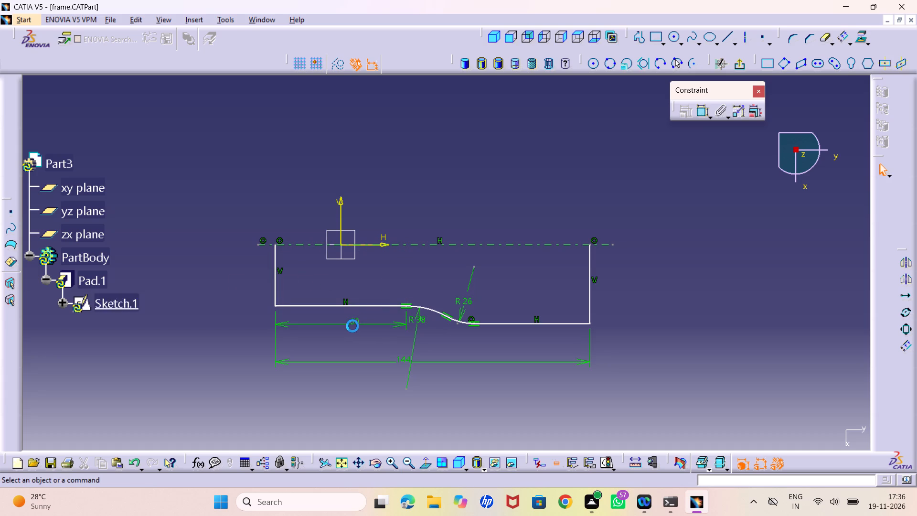
Dimension the lengths of the narrow and wide end edges, placing each dimension just outside its end of the half outline.
{"action": "middle_click_drag", "start_coordinate": [436, 339], "coordinate": [366, 328]}
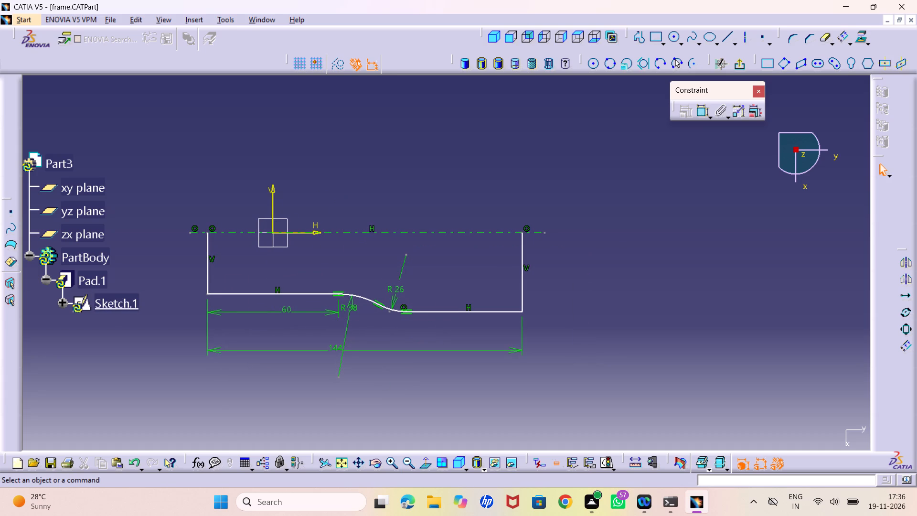
{"action": "left_click", "coordinate": [208, 244]}
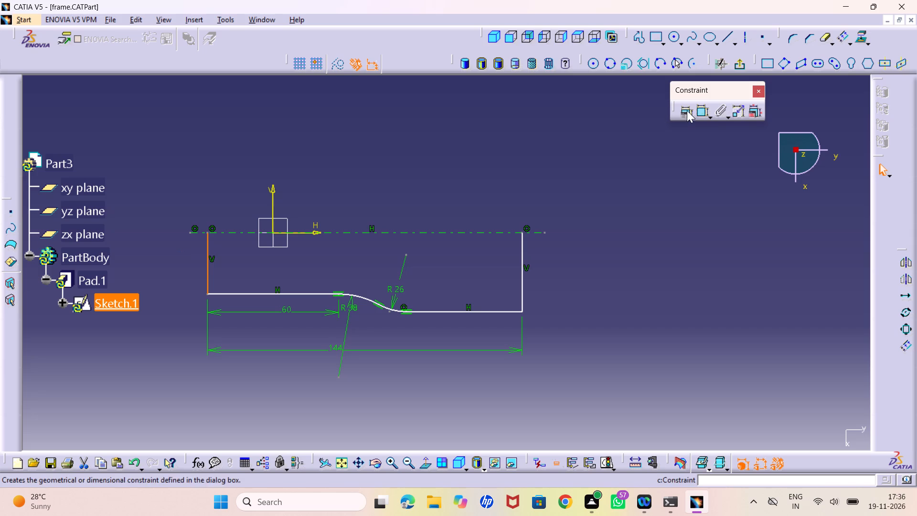
{"action": "left_click", "coordinate": [701, 111]}
{"action": "left_click_drag", "start_coordinate": [701, 111], "coordinate": [688, 118]}
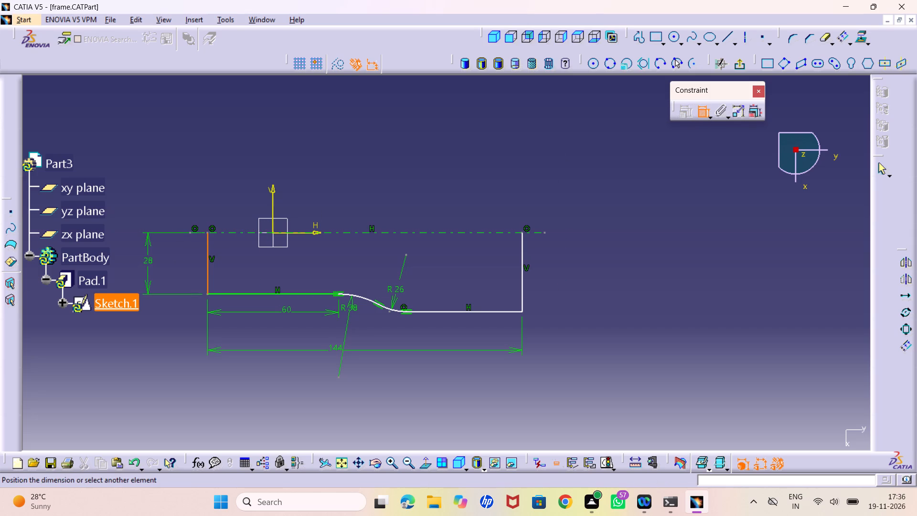
{"action": "left_click", "coordinate": [150, 262]}
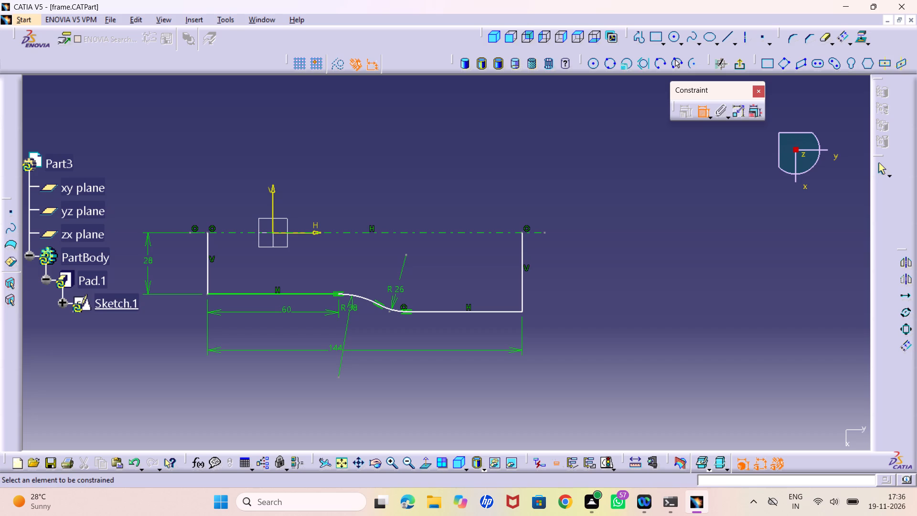
{"action": "middle_click_drag", "start_coordinate": [261, 279], "coordinate": [253, 270]}
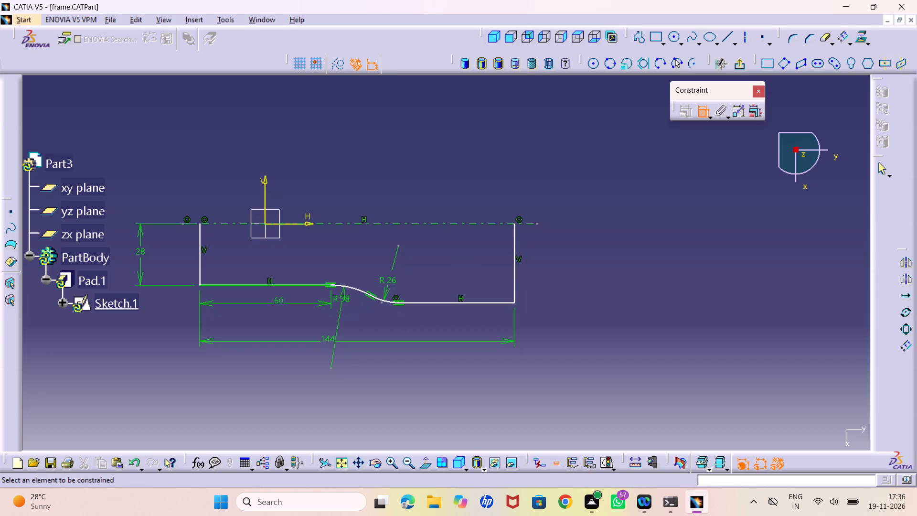
{"action": "left_click_drag", "start_coordinate": [515, 259], "coordinate": [522, 262]}
{"action": "left_click", "coordinate": [596, 262]}
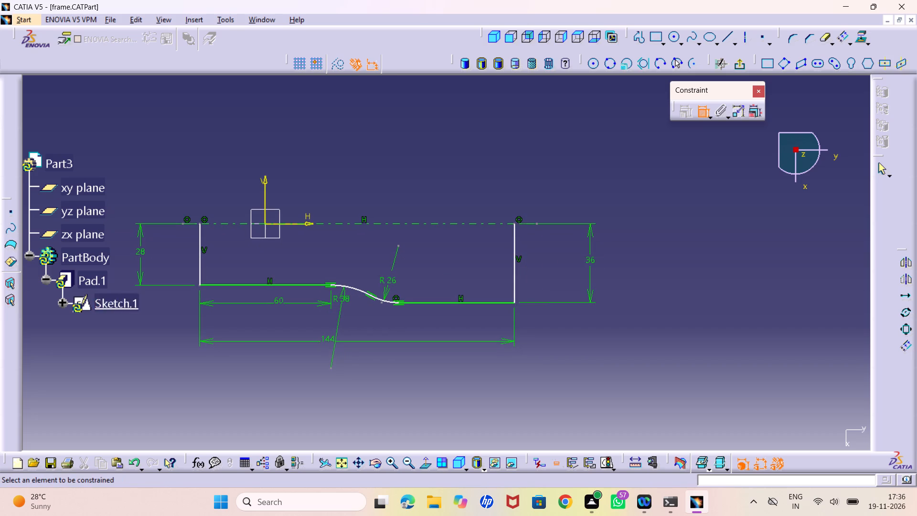
Set the overall length of the half outline to 124 mm.
{"action": "double_click", "coordinate": [330, 339]}
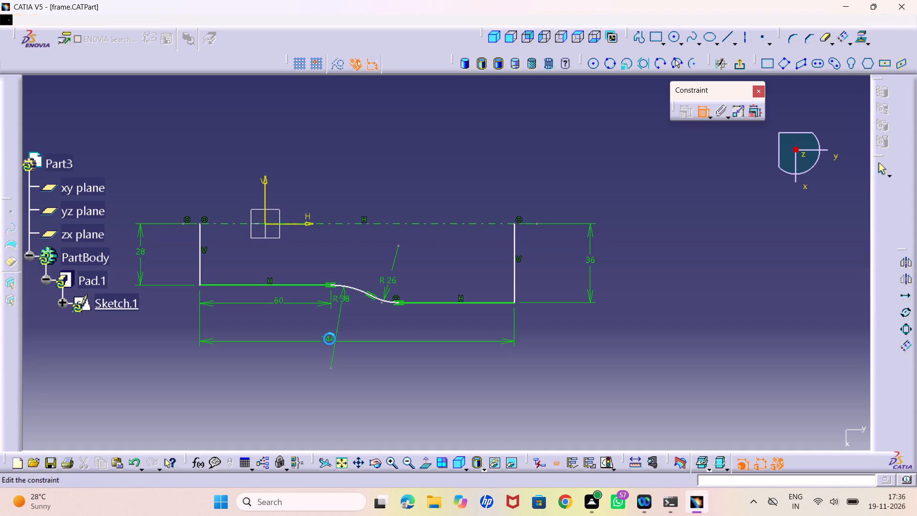
{"action": "type", "text": "24"}
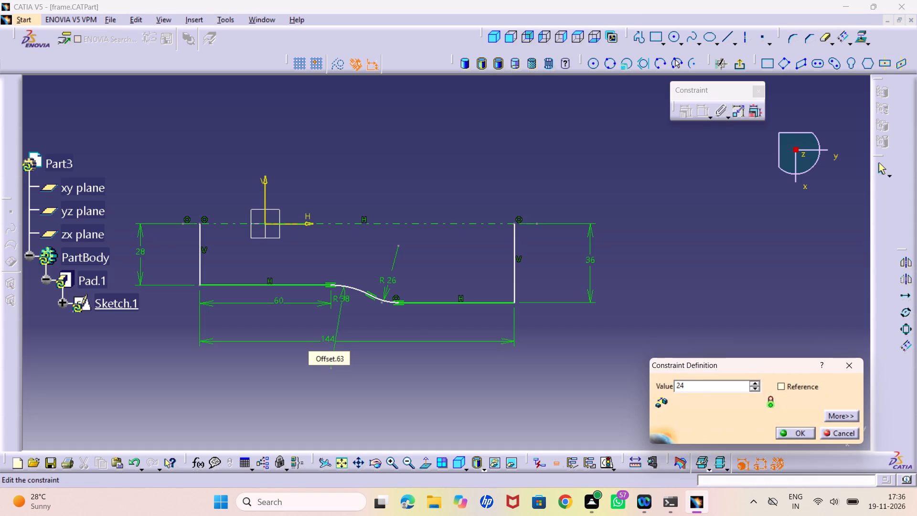
{"action": "key", "text": "BackSpace"}
{"action": "key", "text": "BackSpace"}
{"action": "type", "text": "124"}
{"action": "key", "text": "Return"}
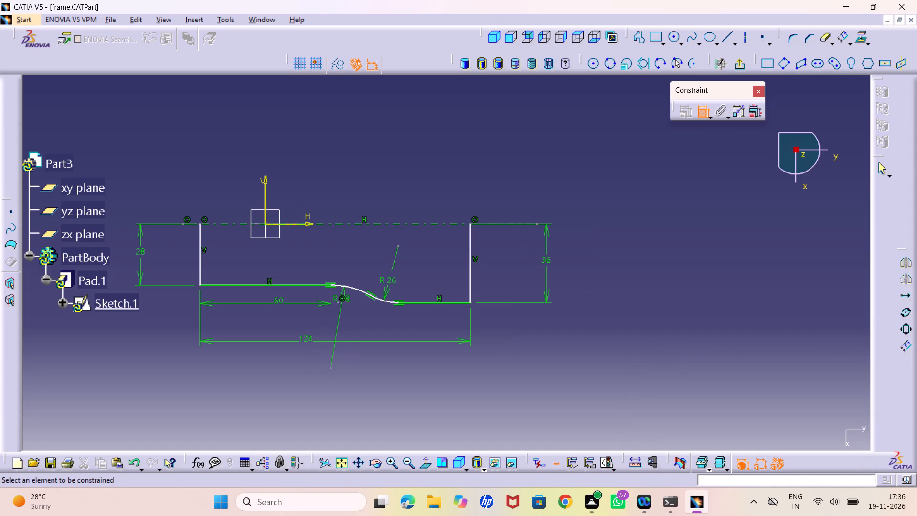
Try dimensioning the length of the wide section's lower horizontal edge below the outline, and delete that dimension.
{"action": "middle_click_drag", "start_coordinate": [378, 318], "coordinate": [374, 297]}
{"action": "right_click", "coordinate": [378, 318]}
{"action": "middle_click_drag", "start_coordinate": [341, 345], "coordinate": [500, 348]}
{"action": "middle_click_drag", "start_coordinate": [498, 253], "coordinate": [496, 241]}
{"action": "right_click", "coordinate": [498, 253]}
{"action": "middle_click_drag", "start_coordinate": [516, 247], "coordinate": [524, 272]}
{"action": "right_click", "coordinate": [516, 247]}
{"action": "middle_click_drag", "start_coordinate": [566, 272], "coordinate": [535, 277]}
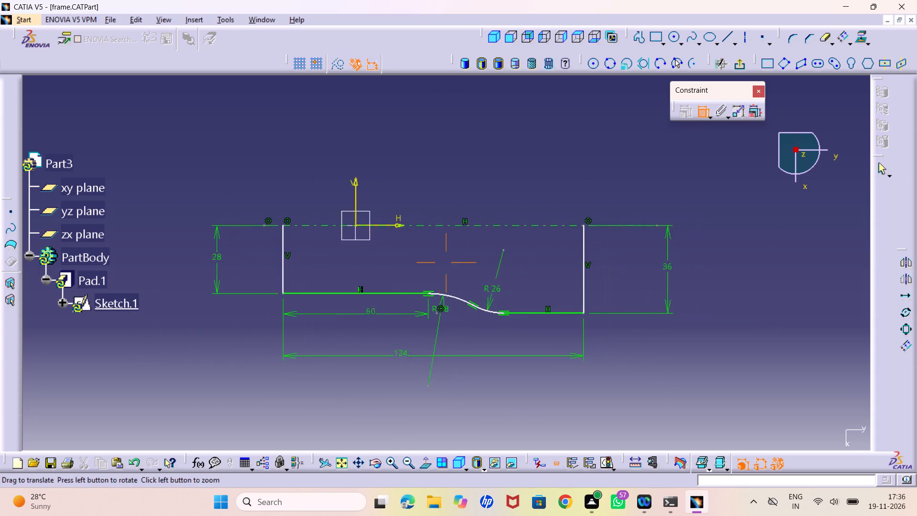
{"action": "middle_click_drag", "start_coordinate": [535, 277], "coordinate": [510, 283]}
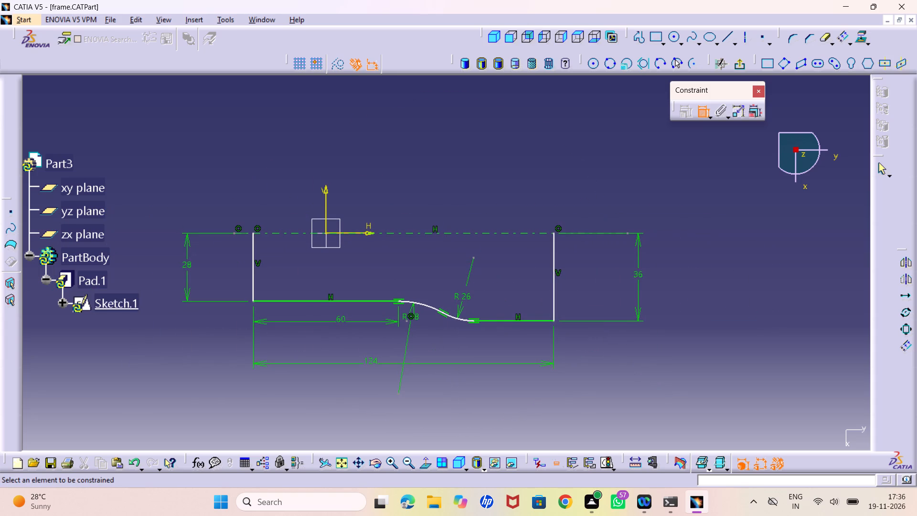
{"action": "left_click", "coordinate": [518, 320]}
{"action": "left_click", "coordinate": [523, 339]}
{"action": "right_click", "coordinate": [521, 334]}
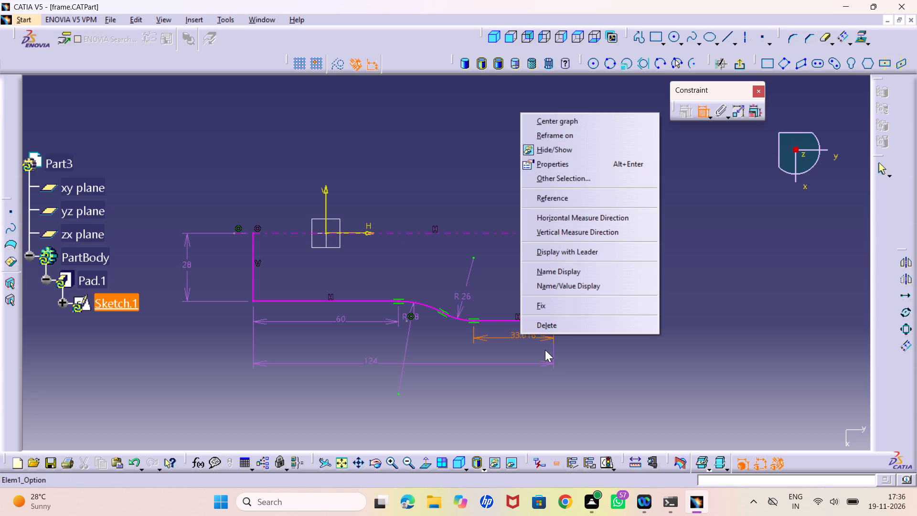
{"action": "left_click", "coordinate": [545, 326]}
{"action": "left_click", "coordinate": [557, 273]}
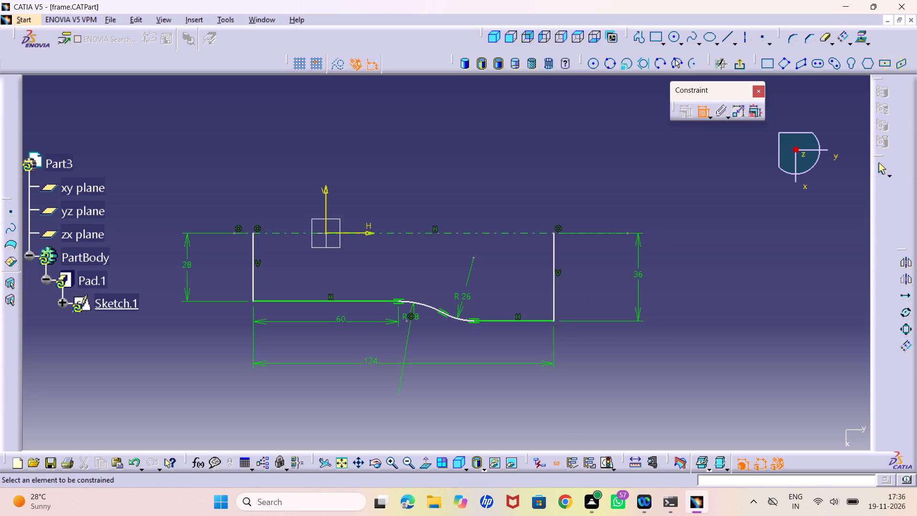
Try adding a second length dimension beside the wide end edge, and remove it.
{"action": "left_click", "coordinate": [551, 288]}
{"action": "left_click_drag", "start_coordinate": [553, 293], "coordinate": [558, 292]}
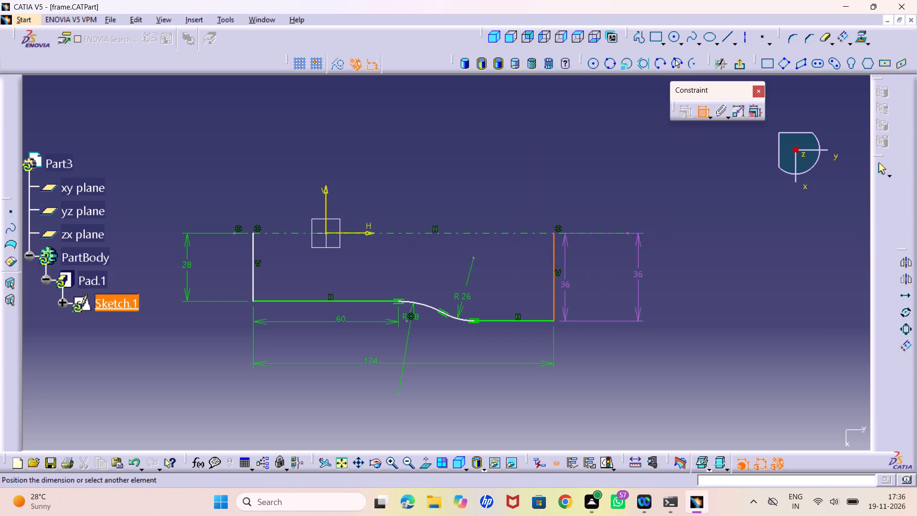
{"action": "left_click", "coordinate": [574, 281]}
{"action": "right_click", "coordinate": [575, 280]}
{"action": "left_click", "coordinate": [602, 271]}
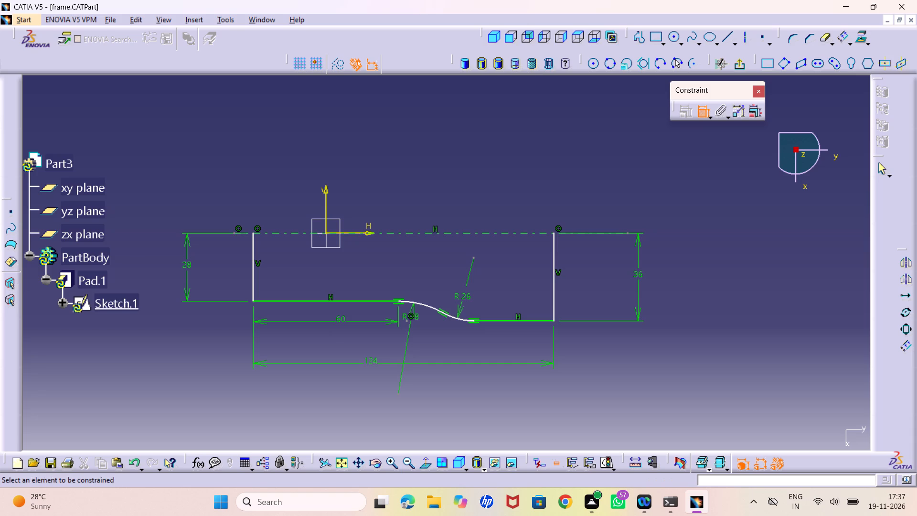
Examine the dimensioned half outline from several angles, in isometric view, and again normal to the sketch plane.
{"action": "middle_click_drag", "start_coordinate": [392, 165], "coordinate": [391, 164]}
{"action": "right_click_drag", "start_coordinate": [391, 164], "coordinate": [473, 251]}
{"action": "middle_click_drag", "start_coordinate": [391, 164], "coordinate": [480, 259]}
{"action": "middle_click_drag", "start_coordinate": [243, 186], "coordinate": [393, 379]}
{"action": "right_click_drag", "start_coordinate": [243, 186], "coordinate": [393, 379]}
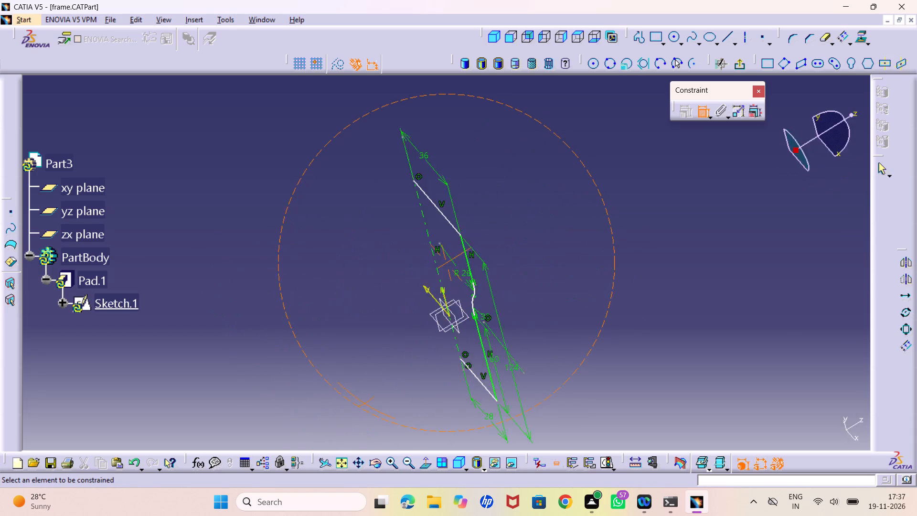
{"action": "middle_click_drag", "start_coordinate": [393, 379], "coordinate": [724, 336]}
{"action": "right_click_drag", "start_coordinate": [393, 379], "coordinate": [723, 333]}
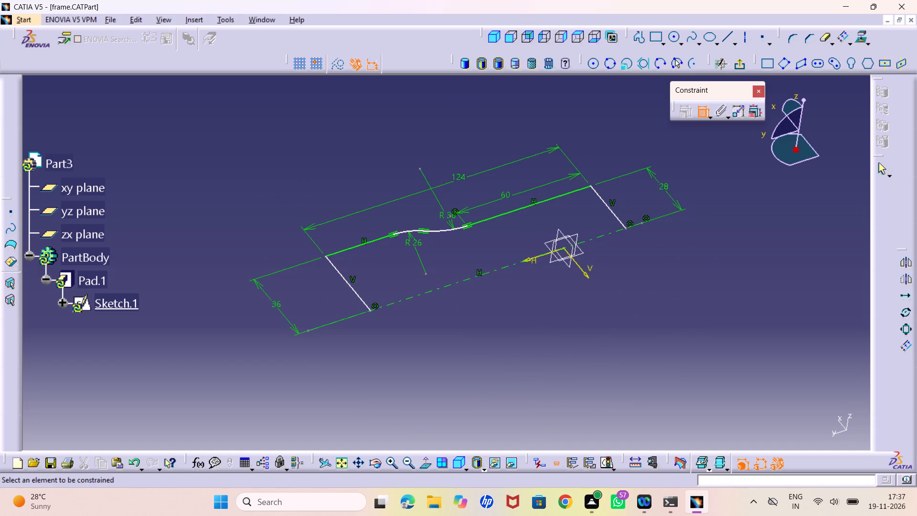
{"action": "middle_click_drag", "start_coordinate": [299, 185], "coordinate": [363, 258]}
{"action": "right_click_drag", "start_coordinate": [299, 185], "coordinate": [363, 258]}
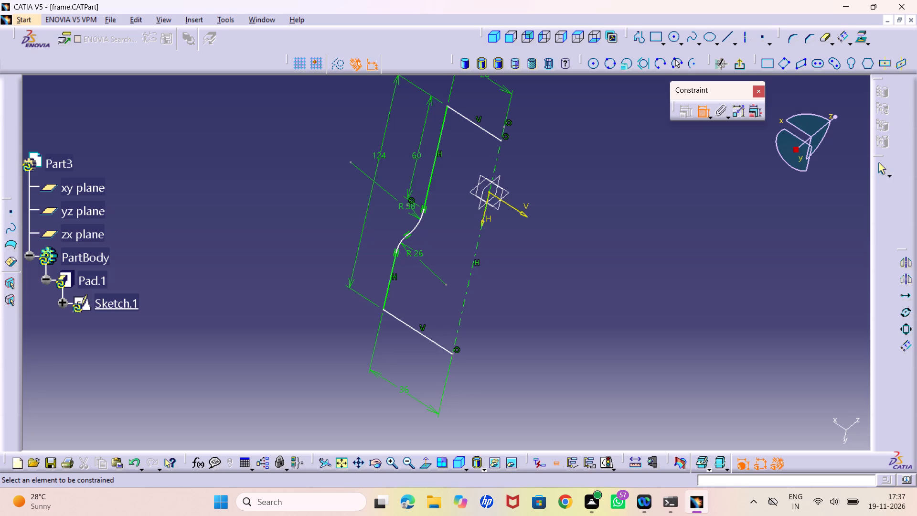
{"action": "left_click", "coordinate": [492, 36]}
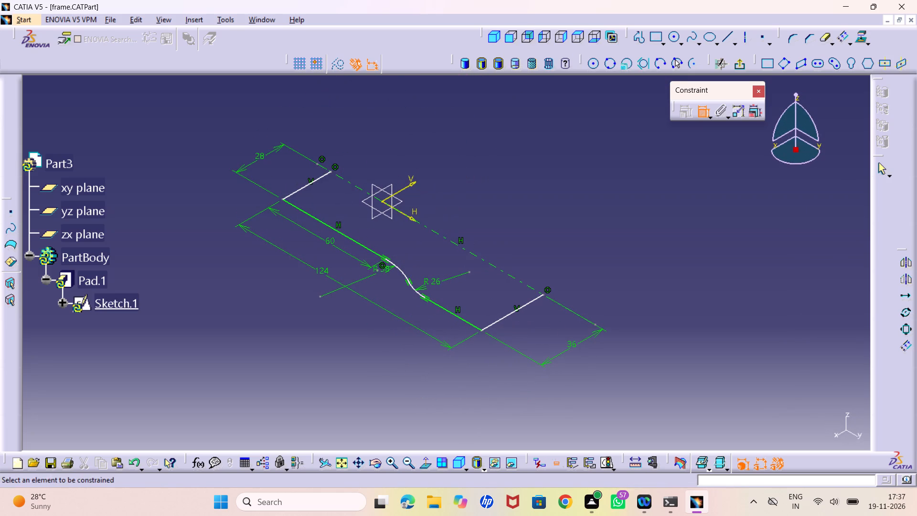
{"action": "left_click", "coordinate": [427, 463]}
{"action": "middle_click_drag", "start_coordinate": [328, 255], "coordinate": [330, 243]}
{"action": "right_click", "coordinate": [328, 255]}
{"action": "middle_click_drag", "start_coordinate": [305, 252], "coordinate": [334, 299]}
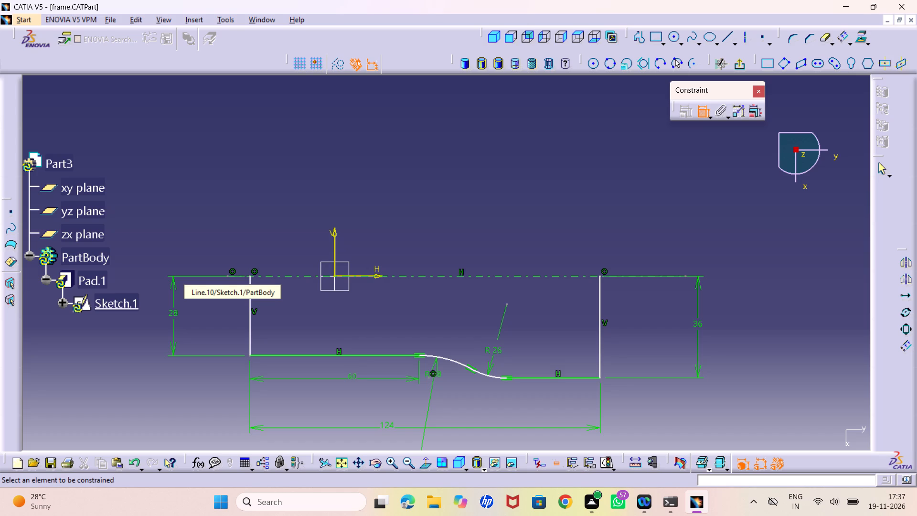
{"action": "middle_click_drag", "start_coordinate": [233, 236], "coordinate": [248, 285]}
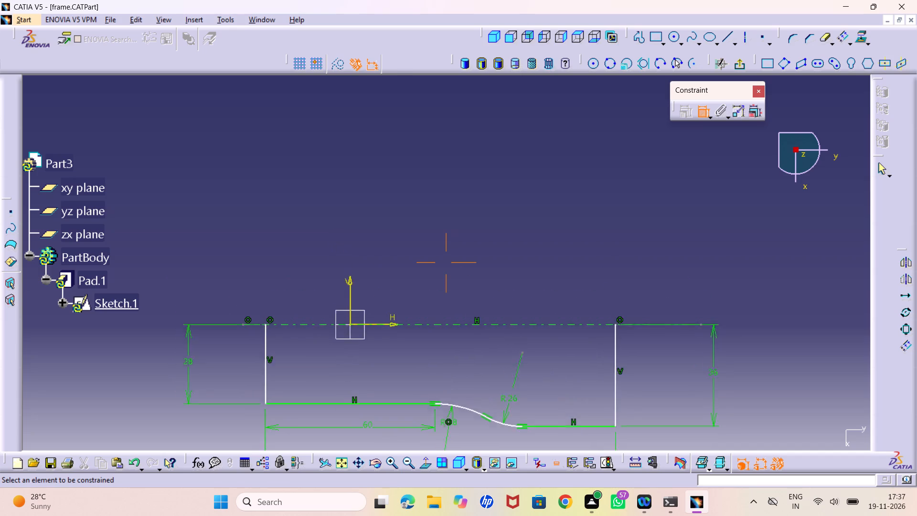
{"action": "middle_click_drag", "start_coordinate": [248, 285], "coordinate": [264, 310]}
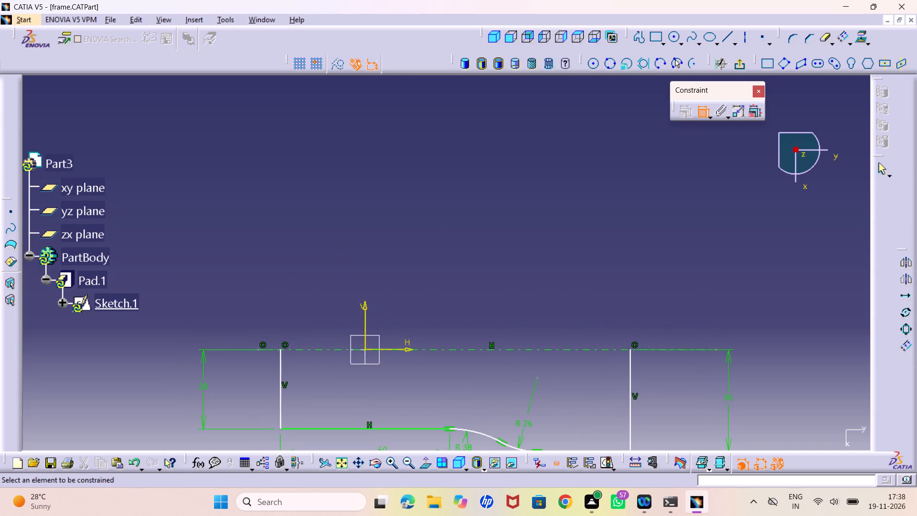
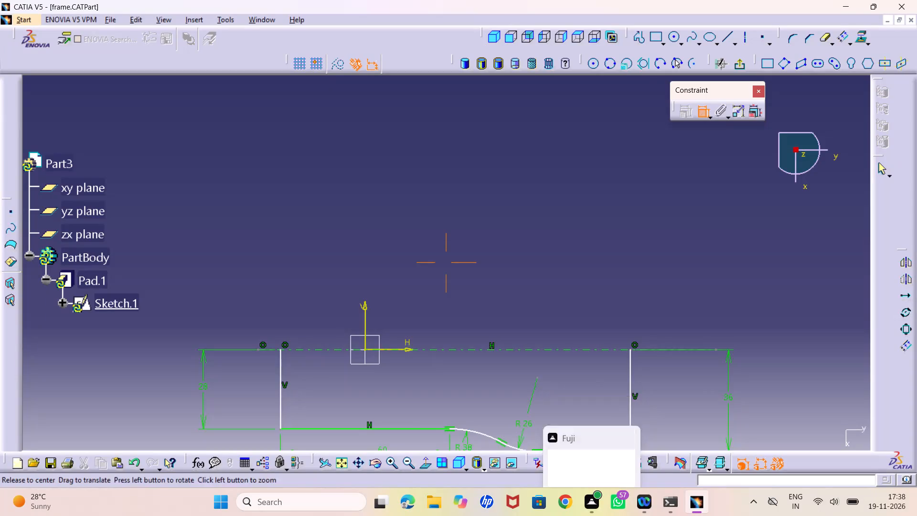
Examine the dimensioned half outline from several oblique angles and again normal to the sketch plane.
{"action": "right_click", "coordinate": [503, 253]}
{"action": "middle_click_drag", "start_coordinate": [511, 344], "coordinate": [488, 271]}
{"action": "right_click", "coordinate": [499, 309]}
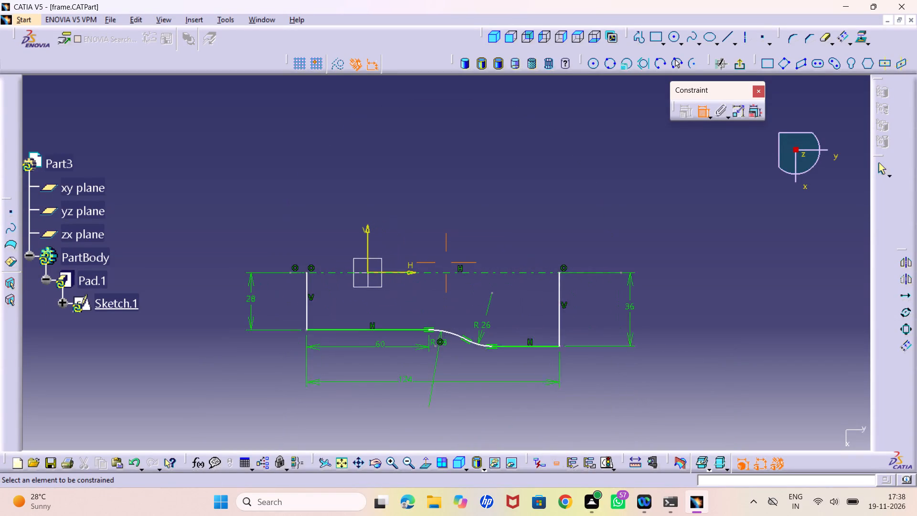
{"action": "middle_click_drag", "start_coordinate": [488, 271], "coordinate": [487, 269]}
{"action": "middle_click_drag", "start_coordinate": [493, 292], "coordinate": [489, 267]}
{"action": "right_click", "coordinate": [493, 292]}
{"action": "middle_click_drag", "start_coordinate": [487, 327], "coordinate": [473, 281]}
{"action": "right_click", "coordinate": [475, 292]}
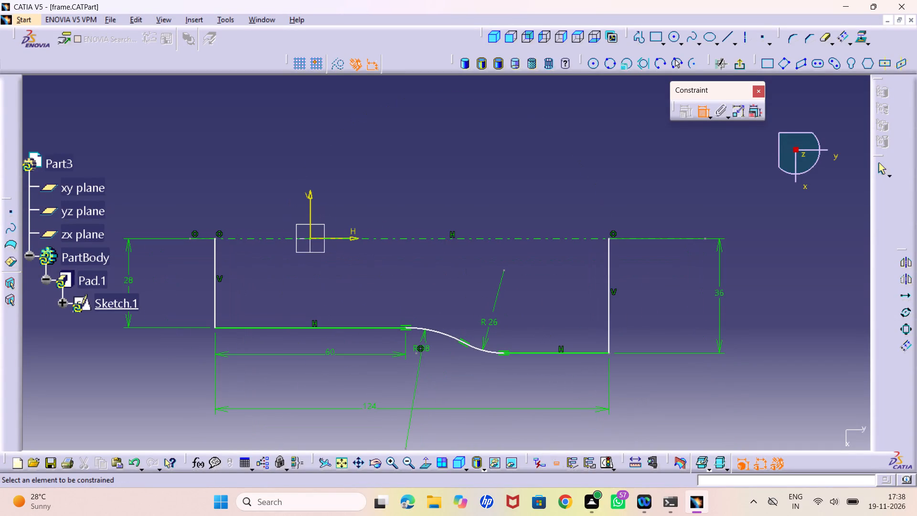
{"action": "middle_click_drag", "start_coordinate": [449, 282], "coordinate": [459, 304]}
{"action": "right_click", "coordinate": [449, 282]}
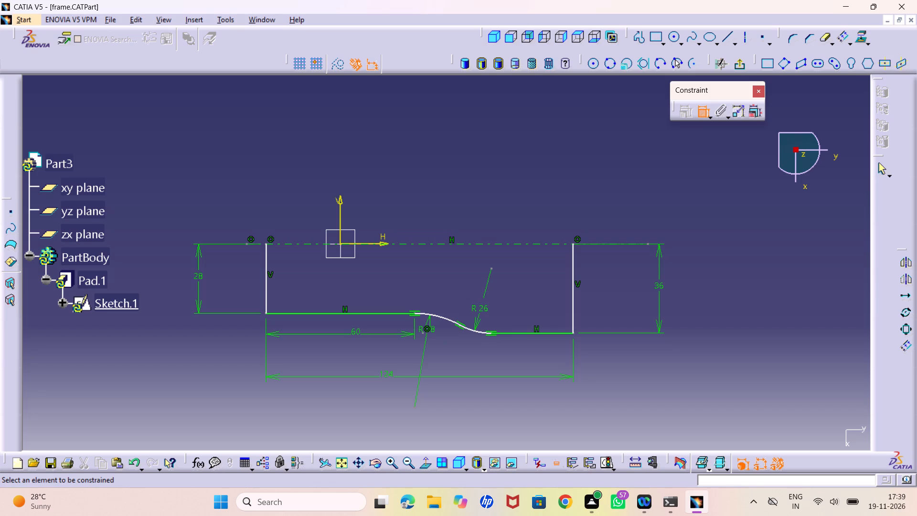
{"action": "middle_click_drag", "start_coordinate": [296, 256], "coordinate": [376, 344]}
{"action": "middle_click_drag", "start_coordinate": [366, 304], "coordinate": [366, 292]}
{"action": "right_click", "coordinate": [366, 304]}
{"action": "middle_click_drag", "start_coordinate": [399, 289], "coordinate": [402, 295]}
{"action": "right_click", "coordinate": [399, 289]}
{"action": "middle_click_drag", "start_coordinate": [437, 298], "coordinate": [396, 229]}
{"action": "middle_click_drag", "start_coordinate": [328, 309], "coordinate": [454, 373]}
{"action": "right_click_drag", "start_coordinate": [328, 309], "coordinate": [454, 373]}
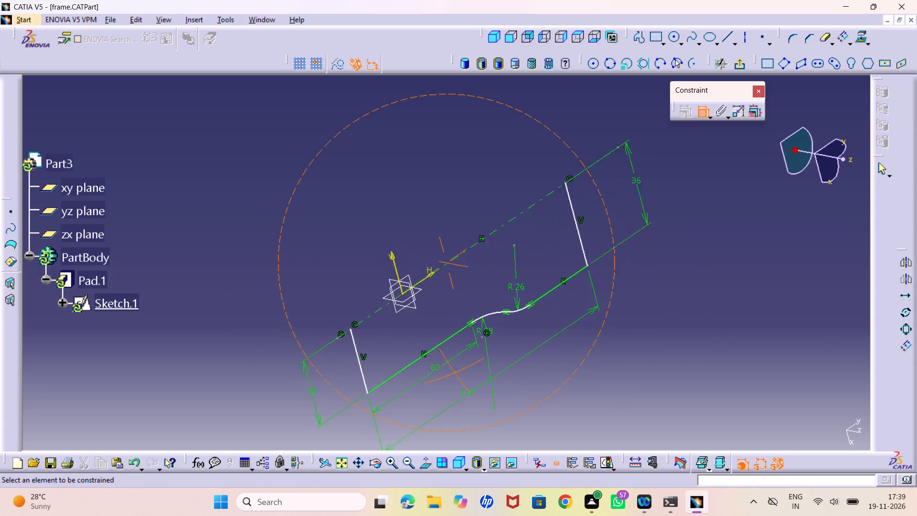
{"action": "middle_click_drag", "start_coordinate": [454, 373], "coordinate": [374, 384]}
{"action": "right_click_drag", "start_coordinate": [454, 373], "coordinate": [374, 384]}
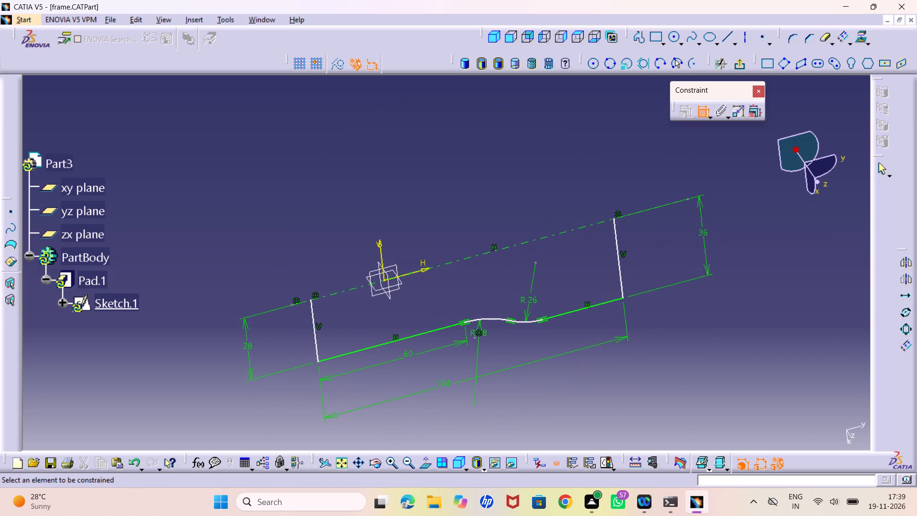
{"action": "middle_click_drag", "start_coordinate": [286, 290], "coordinate": [355, 333]}
{"action": "right_click_drag", "start_coordinate": [286, 290], "coordinate": [355, 333]}
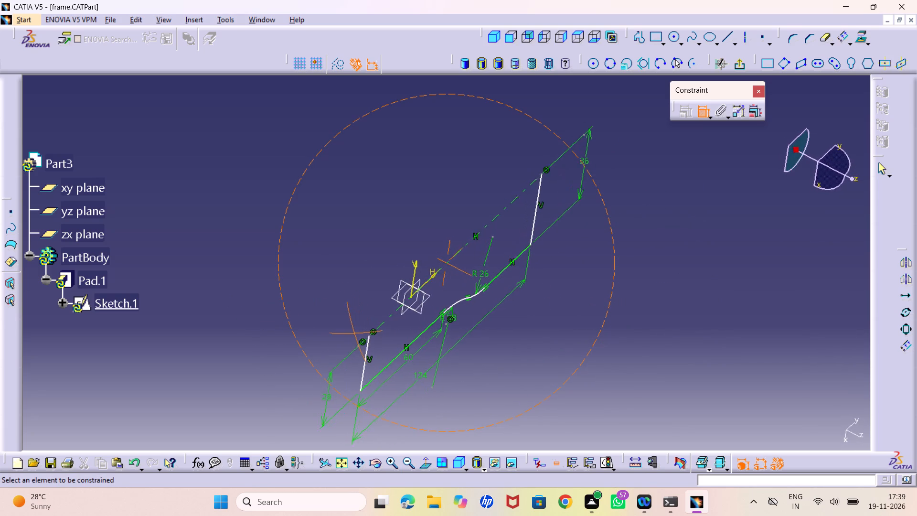
{"action": "middle_click_drag", "start_coordinate": [355, 333], "coordinate": [352, 333]}
{"action": "right_click_drag", "start_coordinate": [355, 333], "coordinate": [347, 326]}
{"action": "middle_click_drag", "start_coordinate": [346, 322], "coordinate": [337, 286]}
{"action": "right_click", "coordinate": [346, 322]}
{"action": "middle_click_drag", "start_coordinate": [322, 323], "coordinate": [311, 295]}
{"action": "right_click", "coordinate": [320, 323]}
{"action": "scroll", "coordinate": [298, 328], "scroll_direction": "up", "scroll_amount": 1}
{"action": "middle_click_drag", "start_coordinate": [298, 328], "coordinate": [280, 276]}
{"action": "right_click_drag", "start_coordinate": [298, 328], "coordinate": [280, 276]}
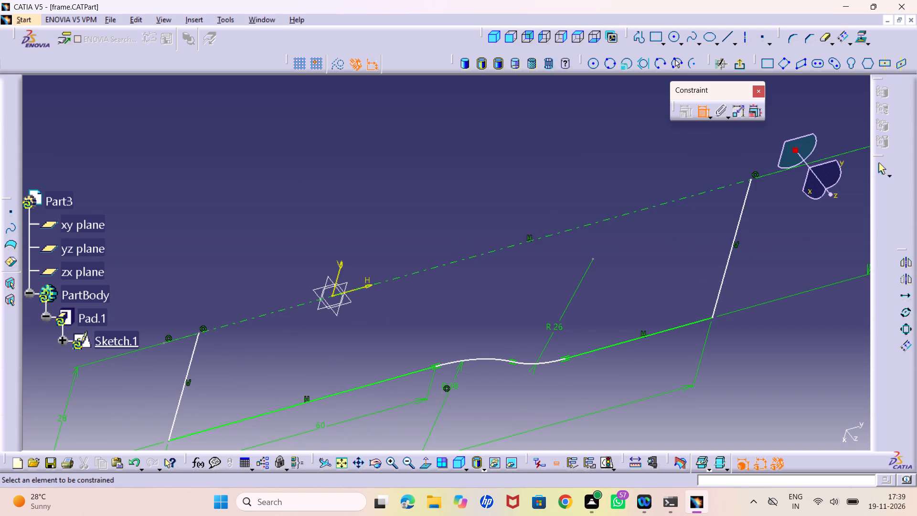
{"action": "left_click", "coordinate": [348, 302]}
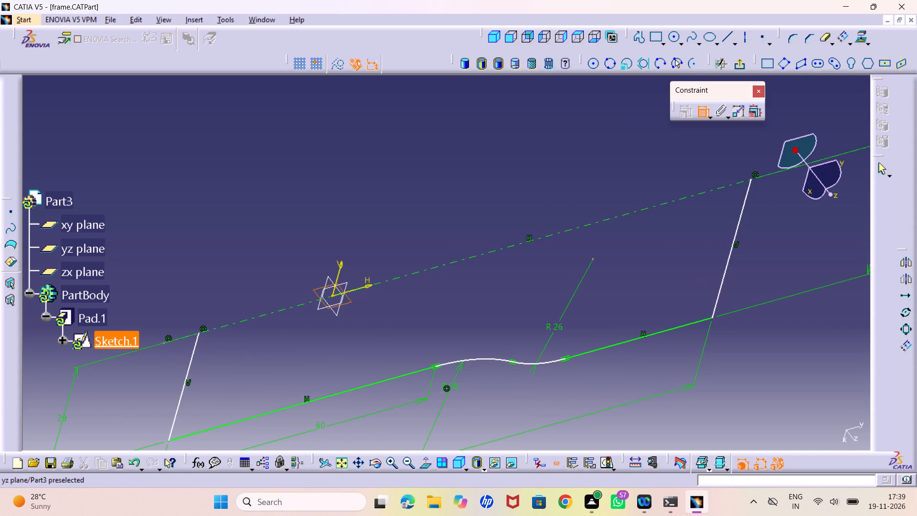
{"action": "middle_click_drag", "start_coordinate": [225, 193], "coordinate": [331, 251]}
{"action": "right_click_drag", "start_coordinate": [226, 194], "coordinate": [331, 251]}
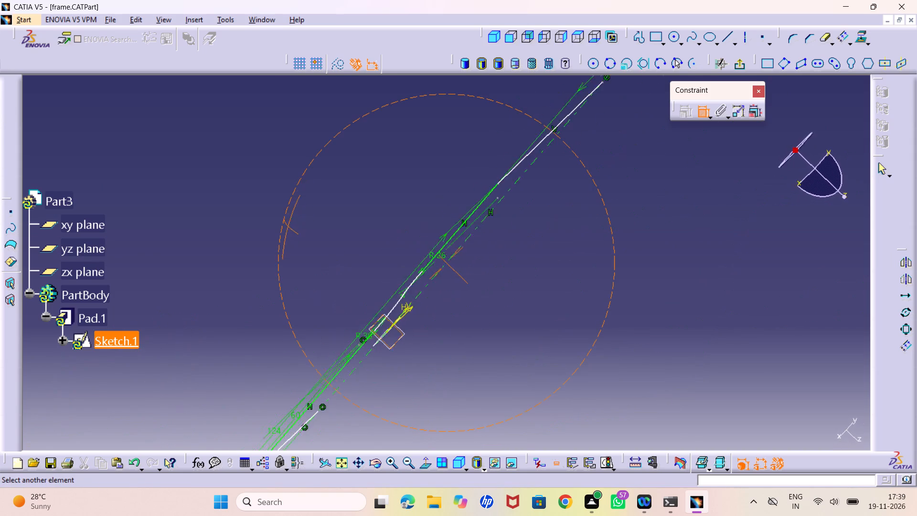
{"action": "middle_click_drag", "start_coordinate": [331, 251], "coordinate": [289, 196]}
{"action": "right_click_drag", "start_coordinate": [331, 251], "coordinate": [289, 196]}
{"action": "left_click", "coordinate": [418, 465]}
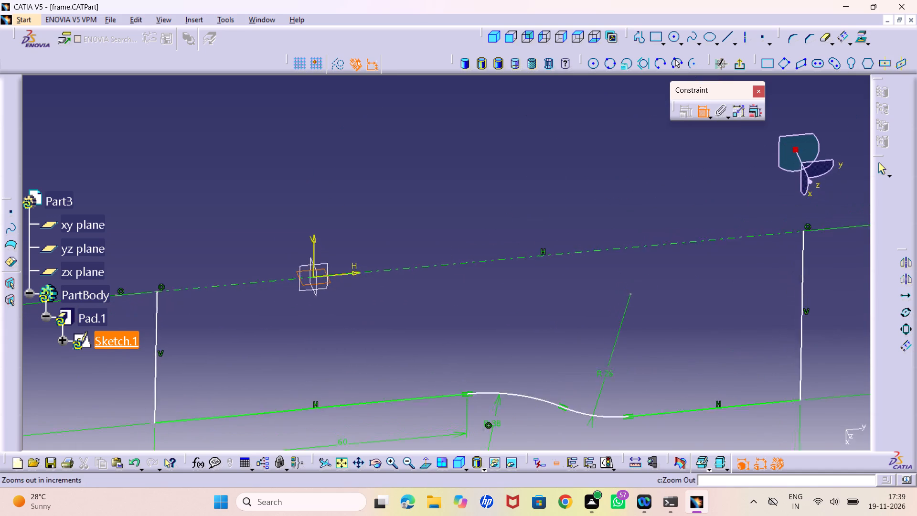
{"action": "middle_click_drag", "start_coordinate": [353, 262], "coordinate": [359, 307]}
{"action": "right_click", "coordinate": [353, 262]}
{"action": "middle_click_drag", "start_coordinate": [401, 284], "coordinate": [411, 301]}
{"action": "right_click", "coordinate": [401, 284]}
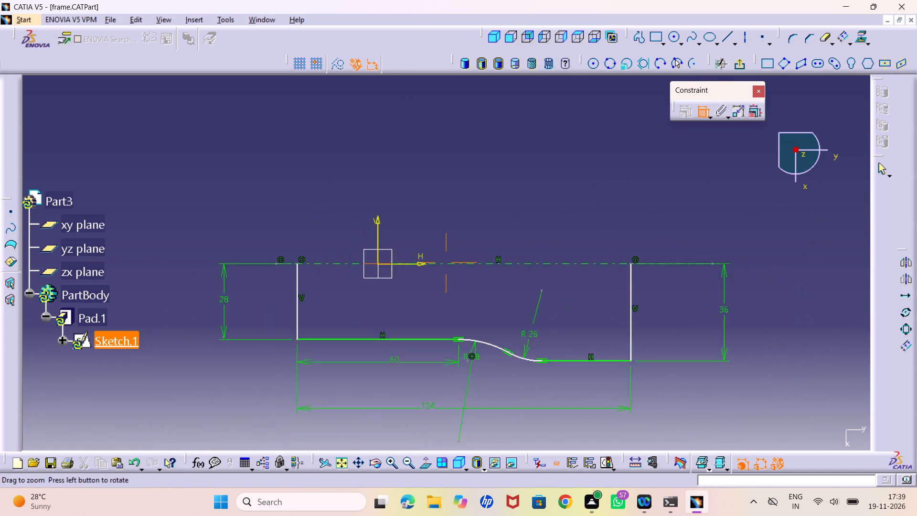
{"action": "middle_click_drag", "start_coordinate": [411, 301], "coordinate": [413, 304]}
{"action": "middle_click_drag", "start_coordinate": [461, 285], "coordinate": [441, 273]}
{"action": "right_click", "coordinate": [439, 258]}
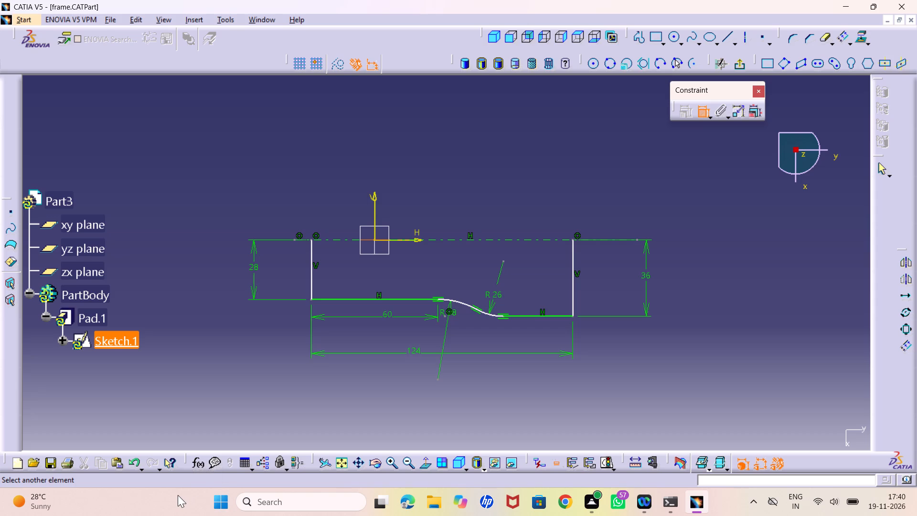
{"action": "middle_click_drag", "start_coordinate": [334, 344], "coordinate": [332, 340]}
{"action": "right_click", "coordinate": [334, 344]}
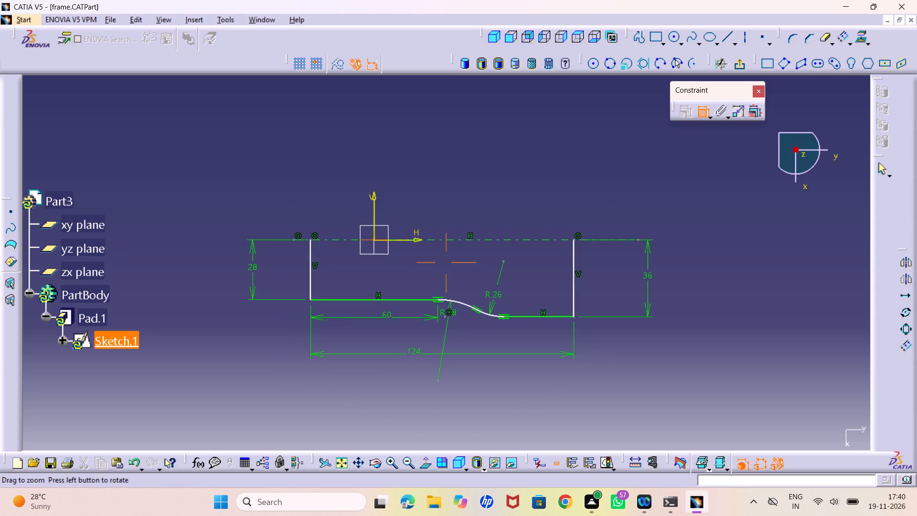
{"action": "middle_click_drag", "start_coordinate": [332, 340], "coordinate": [325, 323]}
{"action": "middle_click_drag", "start_coordinate": [337, 347], "coordinate": [337, 354]}
{"action": "right_click", "coordinate": [337, 347]}
{"action": "middle_click_drag", "start_coordinate": [363, 374], "coordinate": [291, 355]}
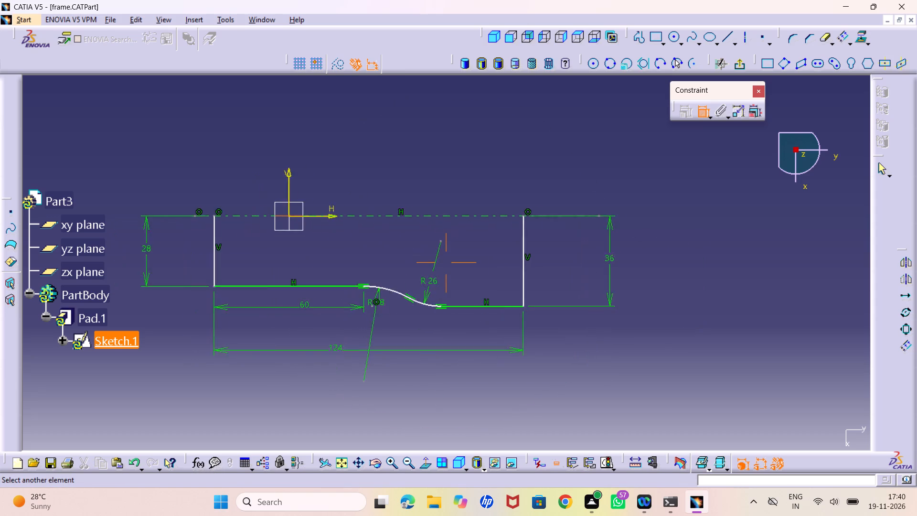
{"action": "middle_click_drag", "start_coordinate": [291, 355], "coordinate": [352, 367]}
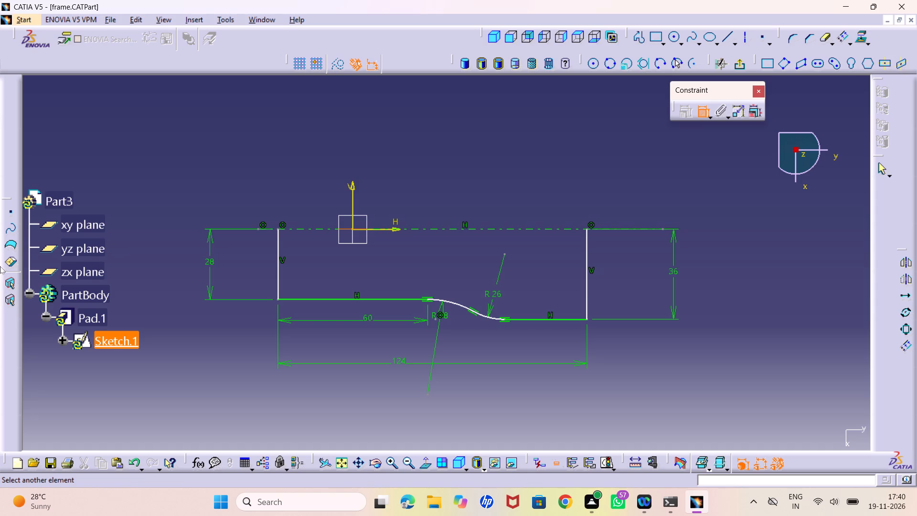
{"action": "middle_click_drag", "start_coordinate": [366, 256], "coordinate": [375, 268]}
{"action": "right_click", "coordinate": [367, 254]}
{"action": "middle_click", "coordinate": [388, 263]}
{"action": "right_click", "coordinate": [389, 262]}
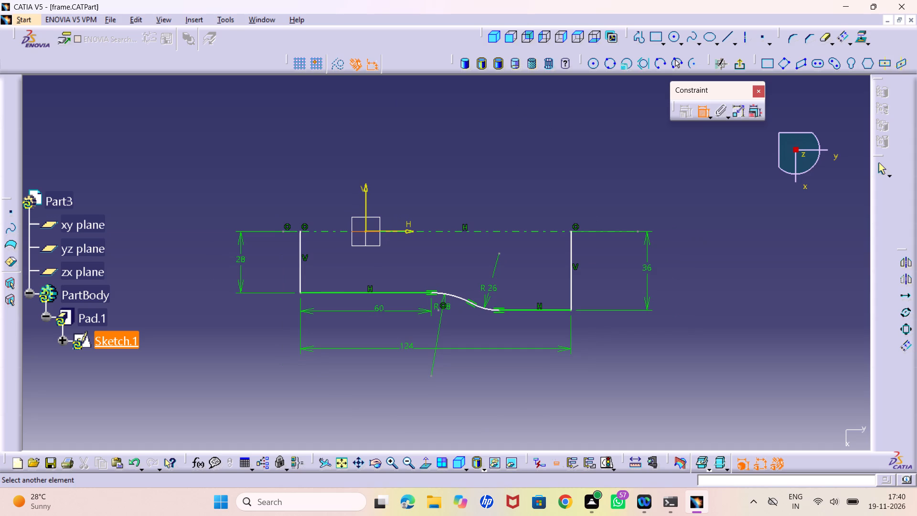
{"action": "middle_click_drag", "start_coordinate": [433, 182], "coordinate": [433, 191]}
{"action": "right_click", "coordinate": [433, 182]}
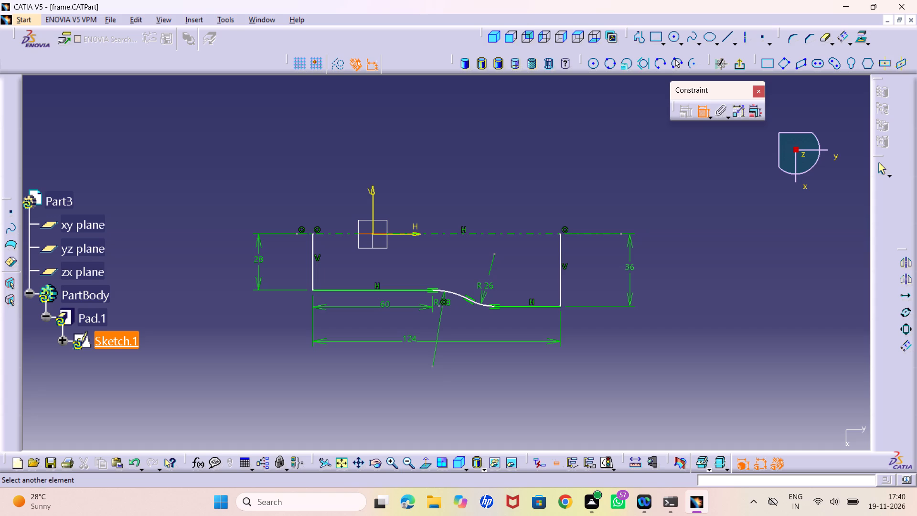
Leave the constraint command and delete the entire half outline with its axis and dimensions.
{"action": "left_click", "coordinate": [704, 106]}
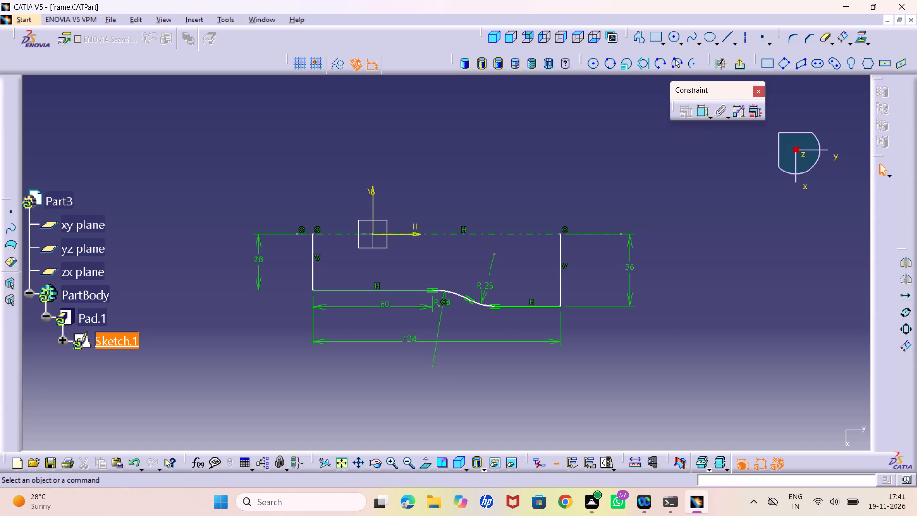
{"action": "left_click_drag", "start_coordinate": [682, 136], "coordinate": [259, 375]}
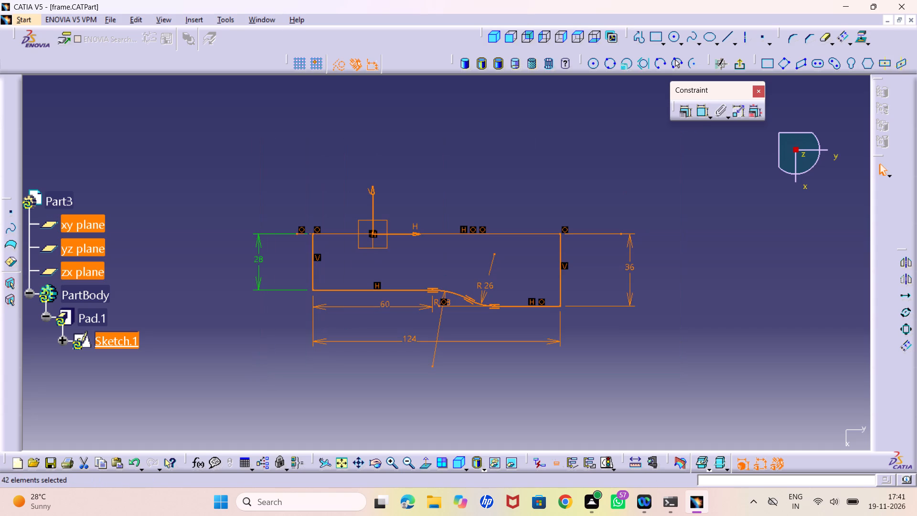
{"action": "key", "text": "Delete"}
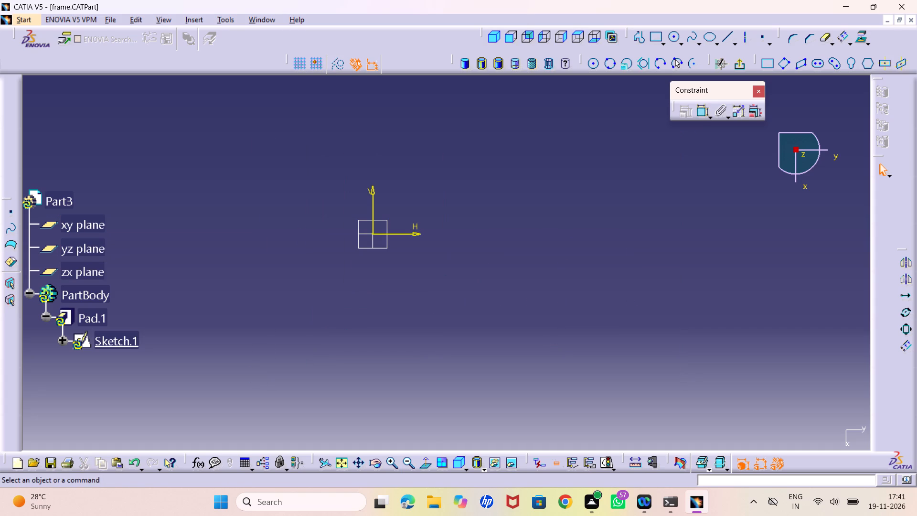
Undo the deletion and all earlier half-outline edits, back to the solid plate with its full symmetric profile.
{"action": "key", "text": "ctrl+z"}
{"action": "key", "text": "ctrl+z"}
{"action": "key", "text": "ctrl+z"}
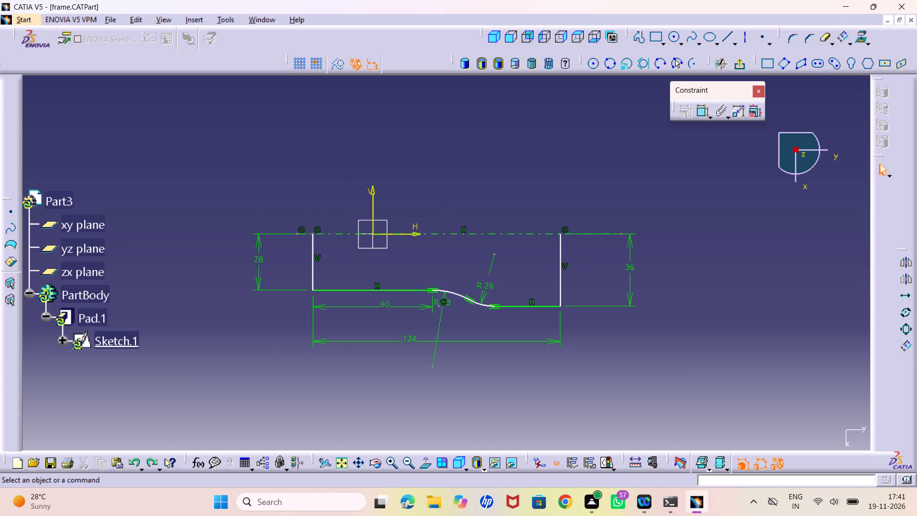
{"action": "key", "text": "ctrl+z"}
{"action": "key", "text": "ctrl+z"}
{"action": "key", "text": "ctrl+z"}
{"action": "key", "text": "ctrl+z"}
{"action": "key", "text": "ctrl+z"}
{"action": "key", "text": "ctrl+z"}
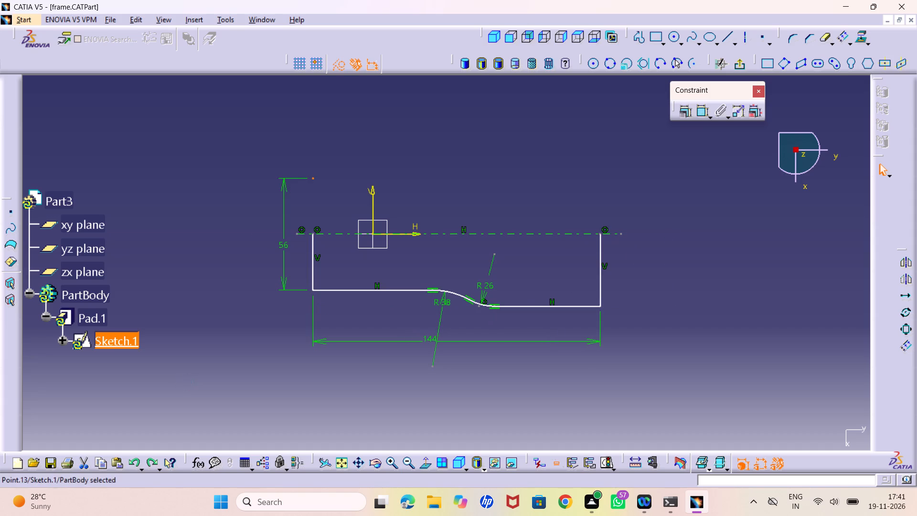
{"action": "key", "text": "ctrl+z"}
{"action": "key", "text": "ctrl+z"}
{"action": "key", "text": "ctrl+z"}
{"action": "key", "text": "ctrl+z"}
{"action": "key", "text": "ctrl+z"}
{"action": "key", "text": "ctrl+z"}
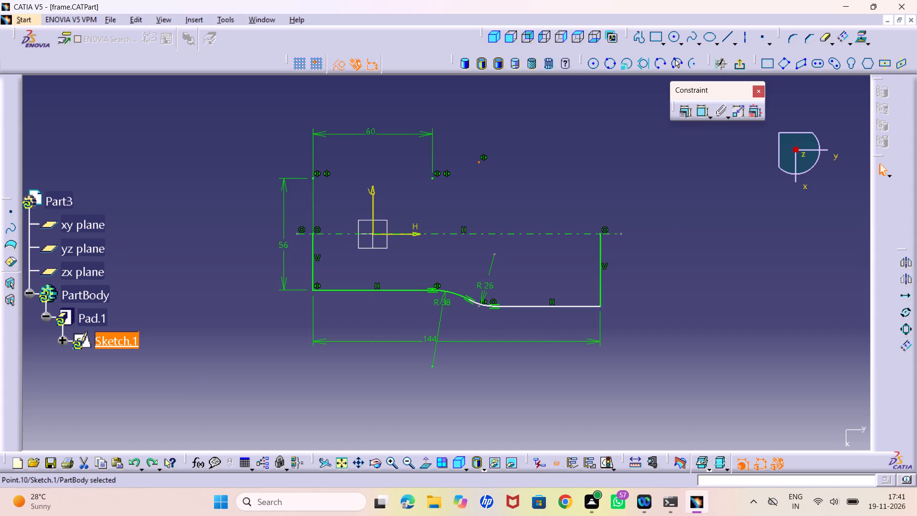
{"action": "key", "text": "ctrl+z"}
{"action": "key", "text": "ctrl+z"}
{"action": "key", "text": "ctrl+z"}
{"action": "key", "text": "ctrl+z"}
{"action": "key", "text": "ctrl+z"}
{"action": "key", "text": "ctrl+z"}
{"action": "key", "text": "ctrl+z"}
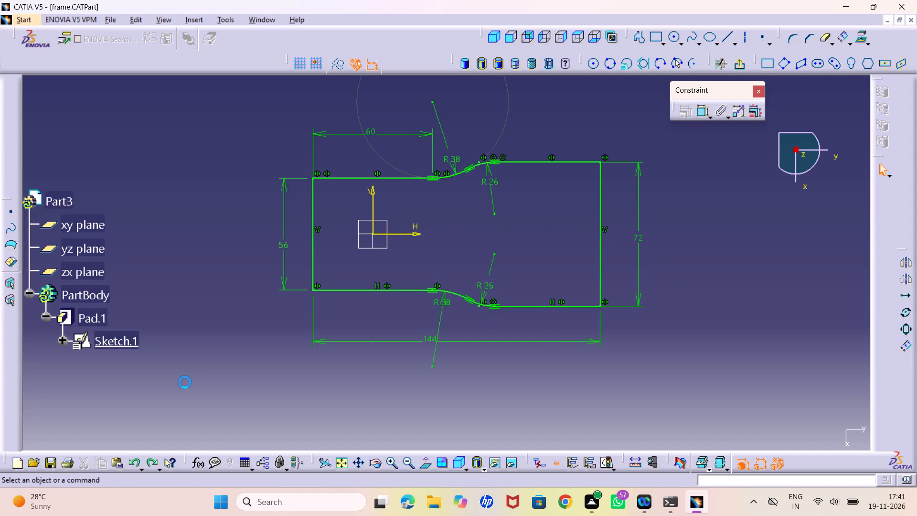
{"action": "key", "text": "ctrl+z"}
{"action": "key", "text": "ctrl+z"}
{"action": "key", "text": "ctrl+z"}
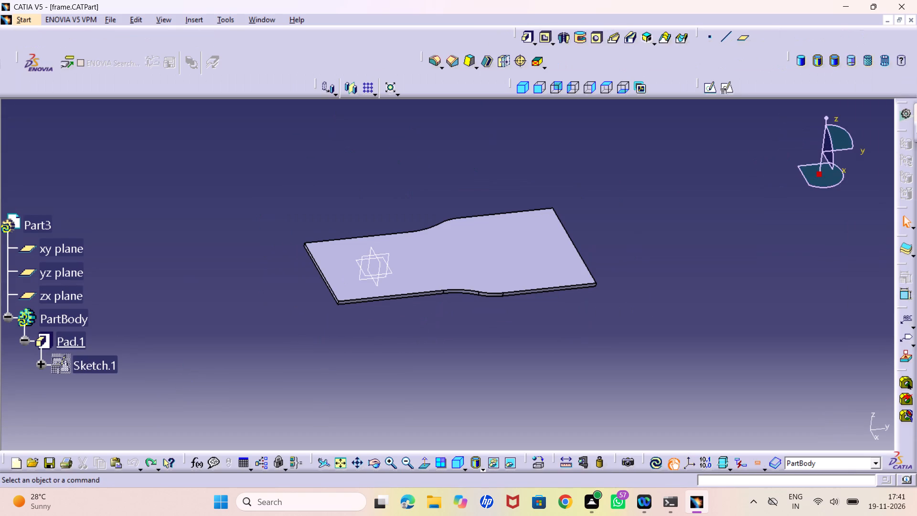
{"action": "key", "text": "ctrl+z"}
{"action": "key", "text": "ctrl+z"}
{"action": "key", "text": "ctrl+z"}
{"action": "key", "text": "ctrl+z"}
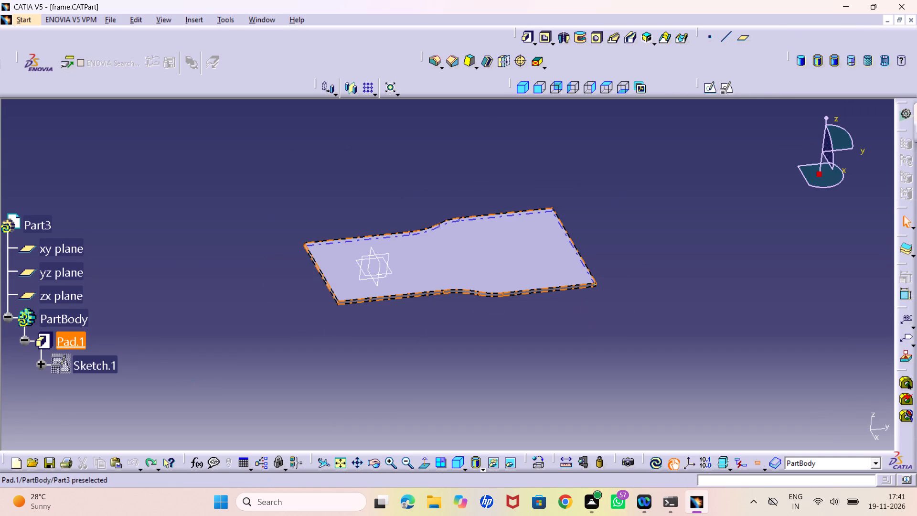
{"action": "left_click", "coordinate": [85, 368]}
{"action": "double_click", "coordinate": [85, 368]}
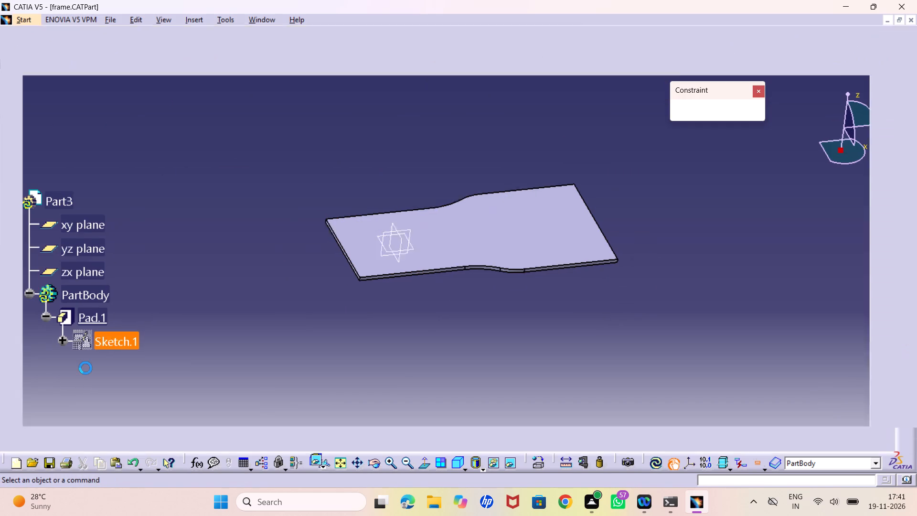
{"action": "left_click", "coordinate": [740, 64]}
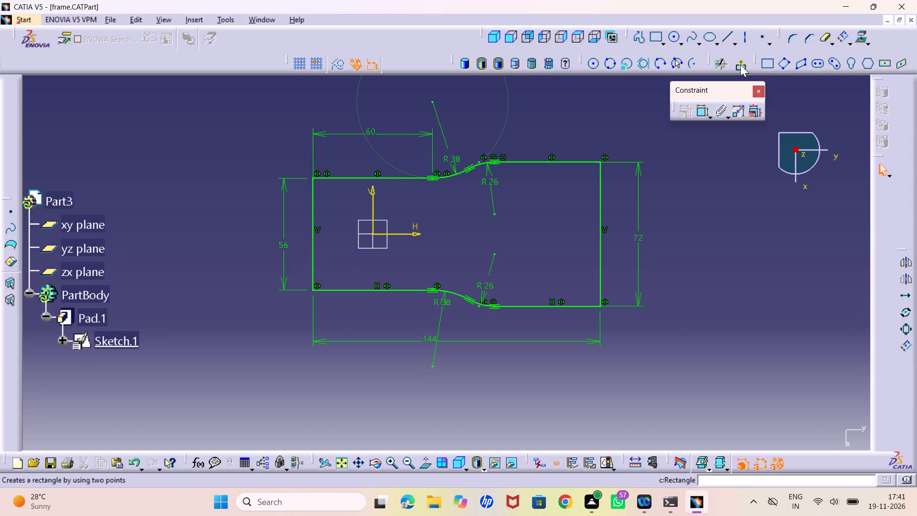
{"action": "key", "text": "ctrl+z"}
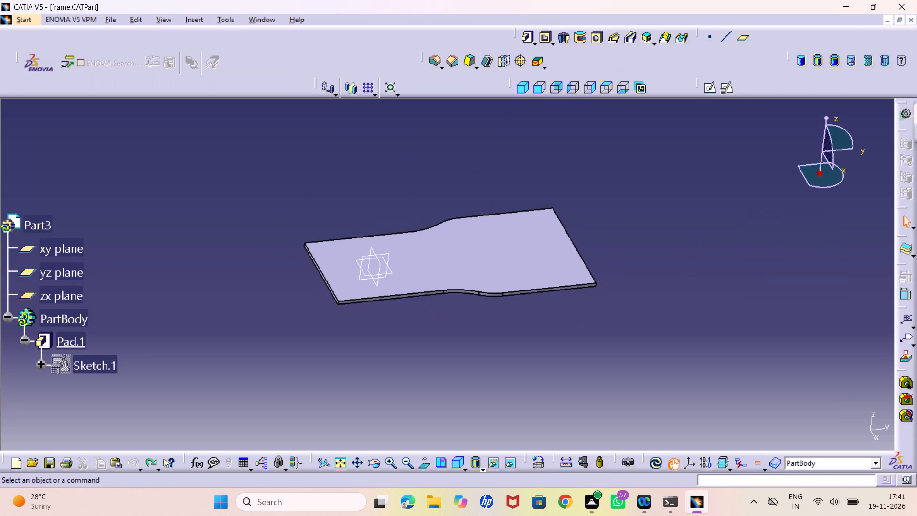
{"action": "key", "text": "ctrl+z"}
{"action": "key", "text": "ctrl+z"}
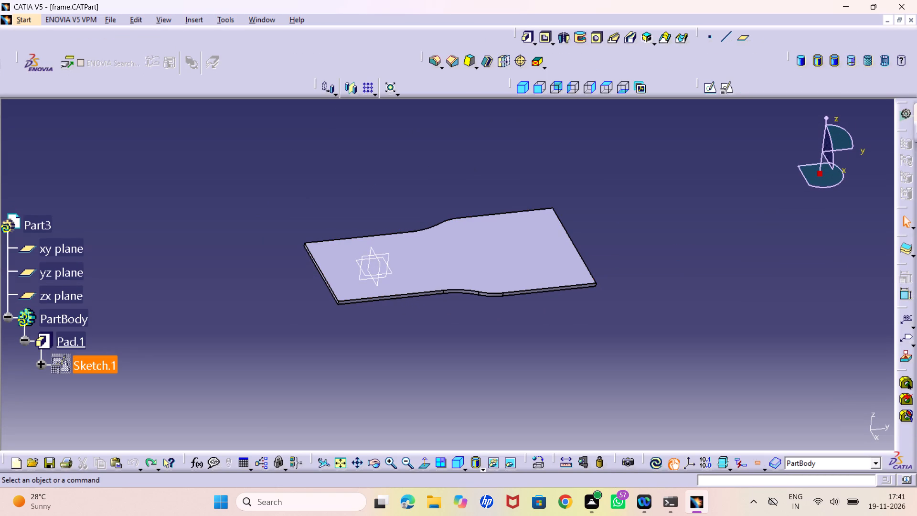
Reopen the plate pad's Sketch.1, delete the entire full outline with its dimensions, and exit the sketch.
{"action": "double_click", "coordinate": [93, 370]}
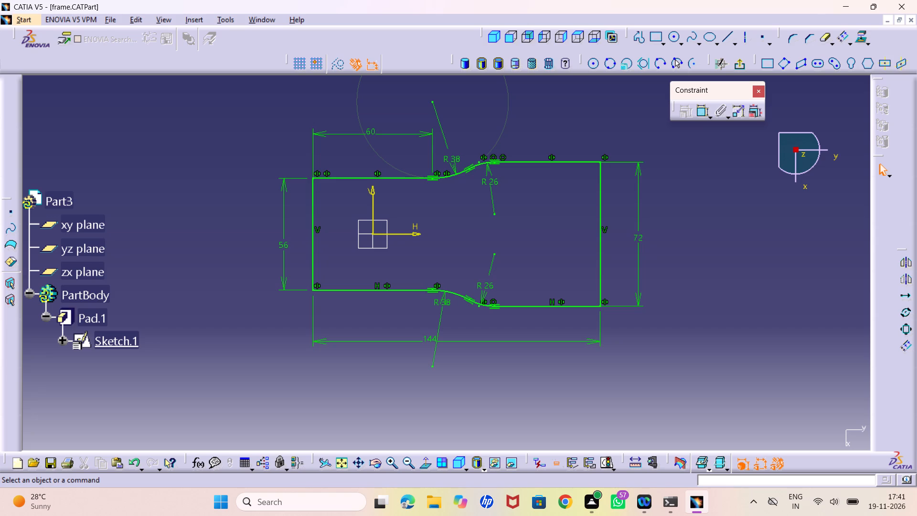
{"action": "left_click_drag", "start_coordinate": [631, 122], "coordinate": [245, 362]}
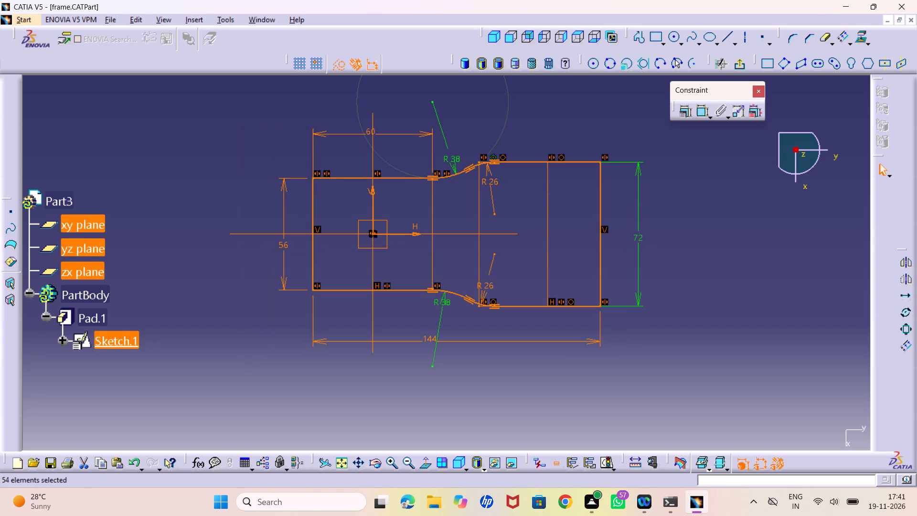
{"action": "key", "text": "Delete"}
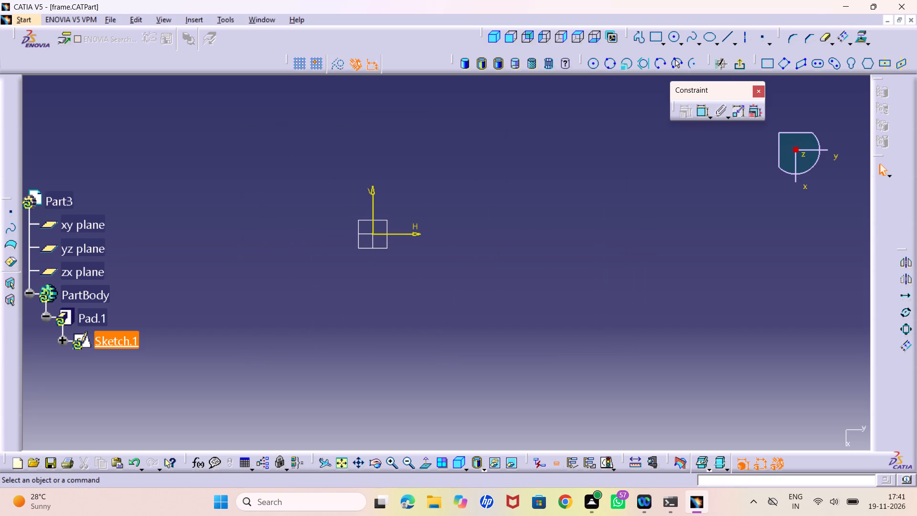
{"action": "left_click", "coordinate": [743, 64]}
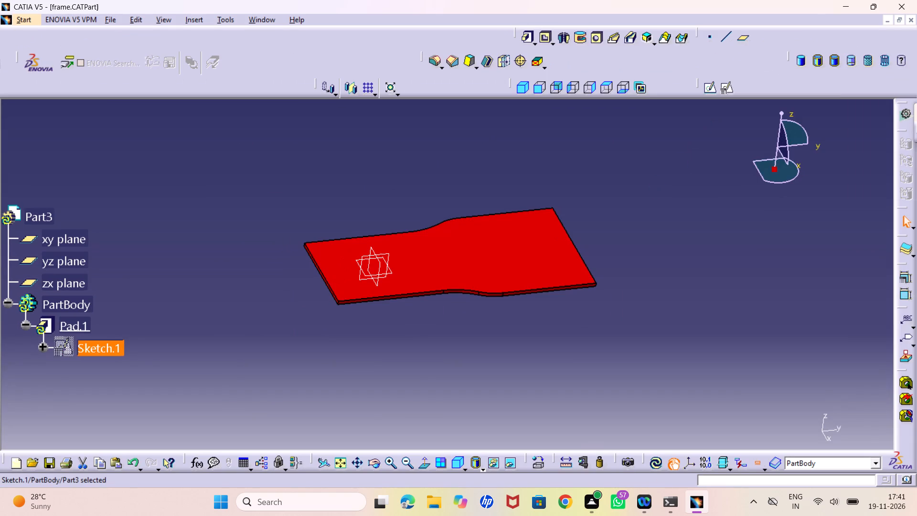
Update the part, delete the failing plate pad together with its emptied sketch, and update the part again.
{"action": "left_click", "coordinate": [656, 465]}
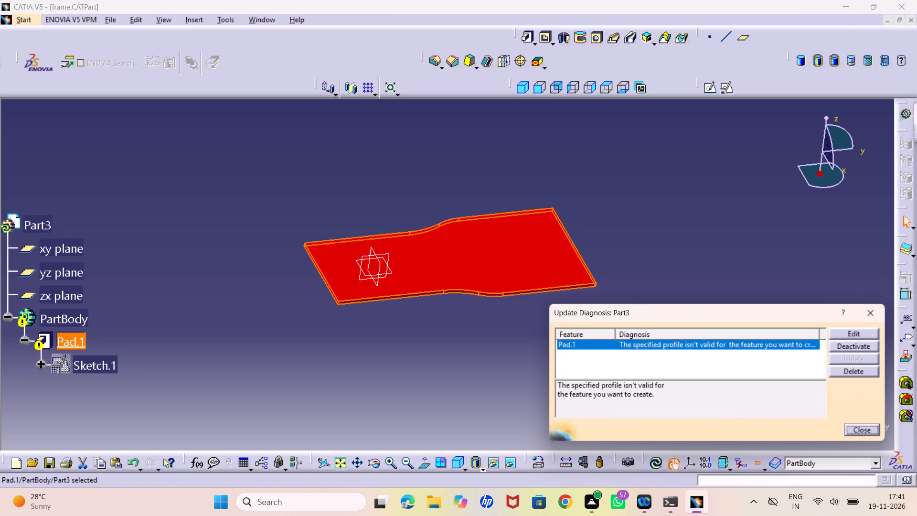
{"action": "left_click", "coordinate": [855, 369]}
{"action": "left_click", "coordinate": [828, 430]}
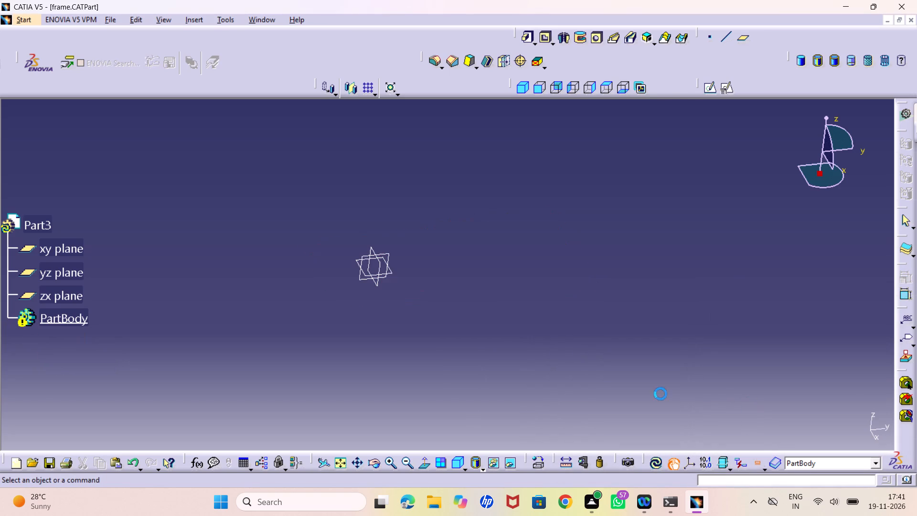
{"action": "left_click", "coordinate": [103, 359]}
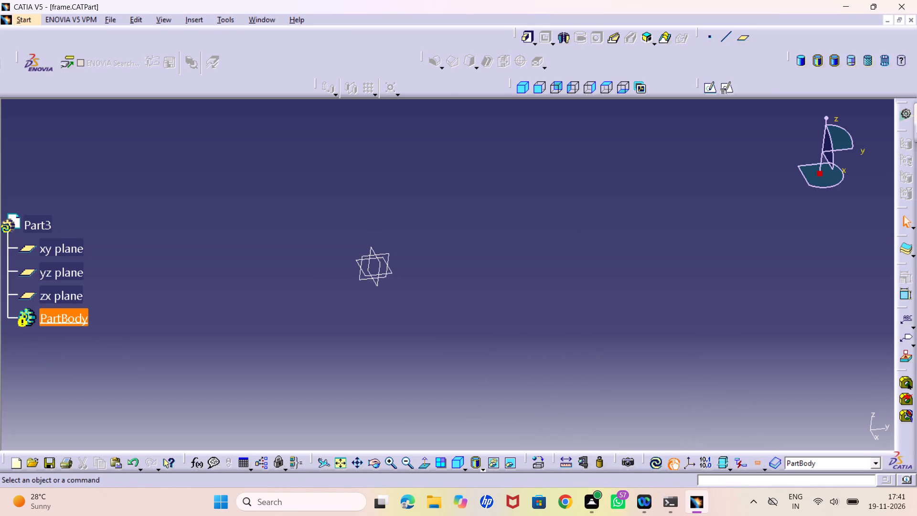
{"action": "left_click", "coordinate": [21, 319]}
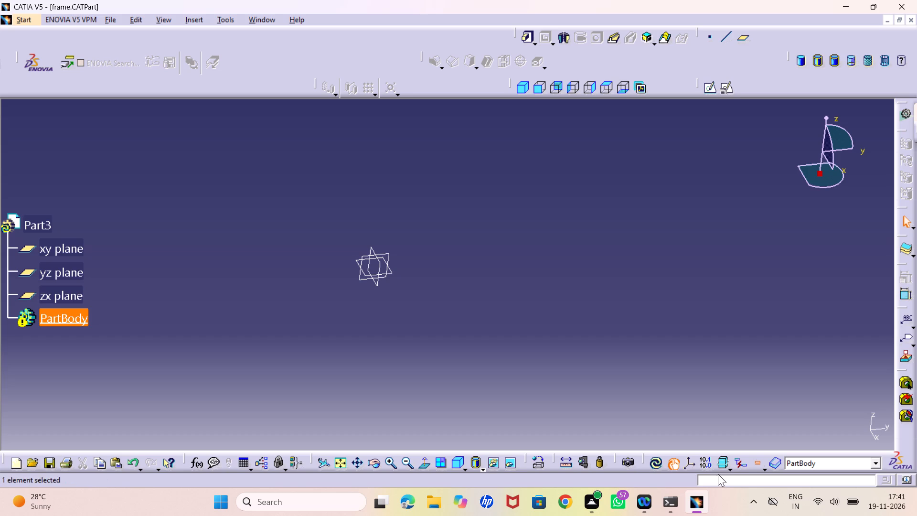
{"action": "left_click", "coordinate": [652, 459]}
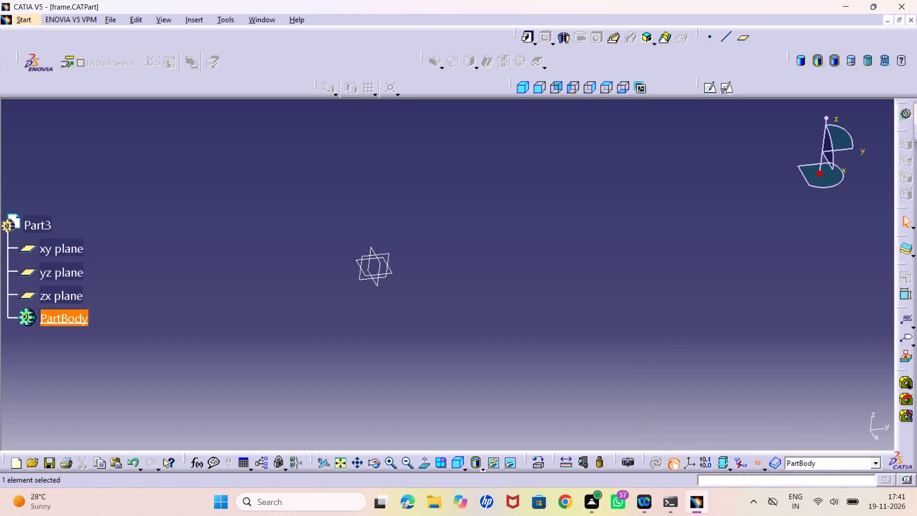
Create a positioned sketch on the xy plane with the axes swapped and the V direction reversed.
{"action": "middle_click_drag", "start_coordinate": [323, 303], "coordinate": [325, 345]}
{"action": "right_click_drag", "start_coordinate": [323, 303], "coordinate": [325, 345]}
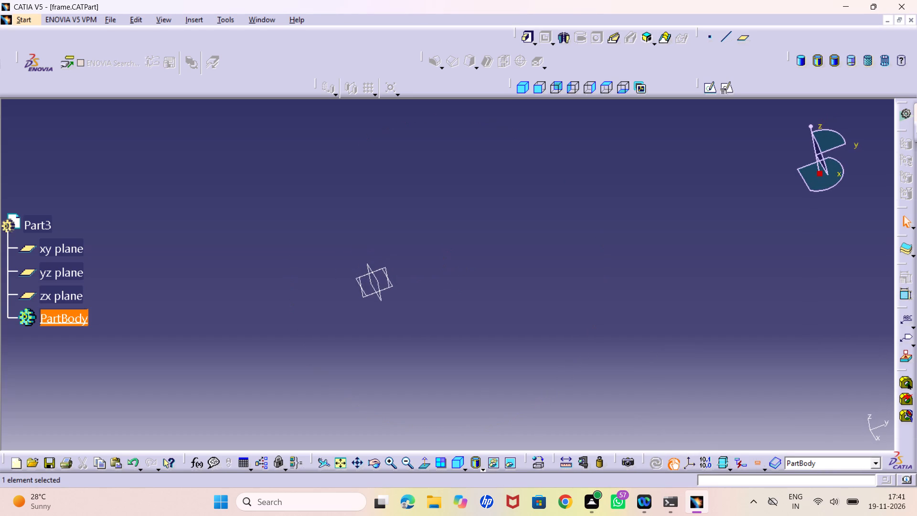
{"action": "middle_click_drag", "start_coordinate": [343, 324], "coordinate": [342, 290]}
{"action": "right_click", "coordinate": [343, 324]}
{"action": "middle_click_drag", "start_coordinate": [331, 299], "coordinate": [442, 295]}
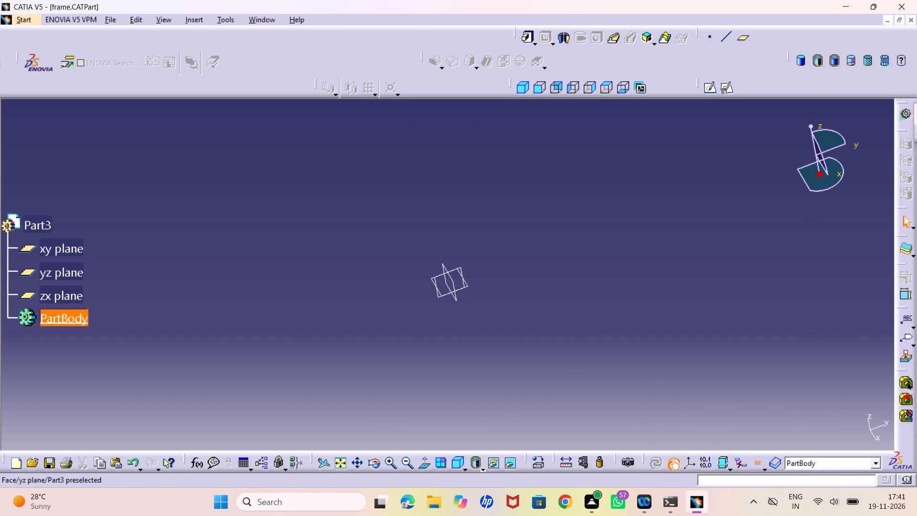
{"action": "middle_click_drag", "start_coordinate": [420, 321], "coordinate": [427, 260]}
{"action": "right_click_drag", "start_coordinate": [418, 322], "coordinate": [427, 260]}
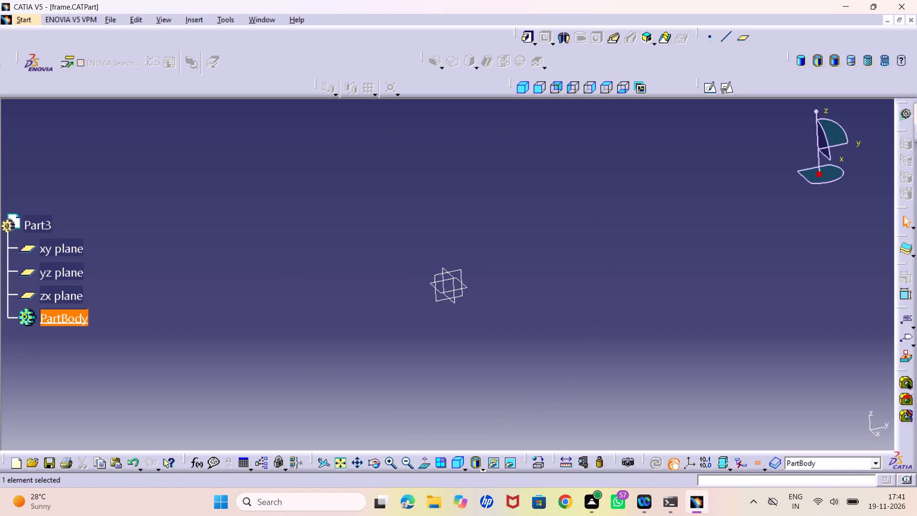
{"action": "left_click", "coordinate": [466, 286]}
{"action": "left_click", "coordinate": [728, 86]}
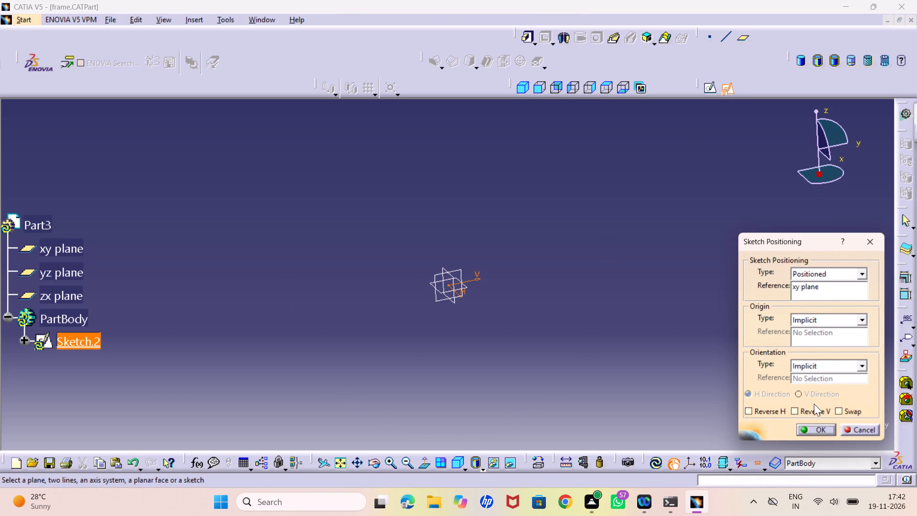
{"action": "left_click", "coordinate": [843, 409]}
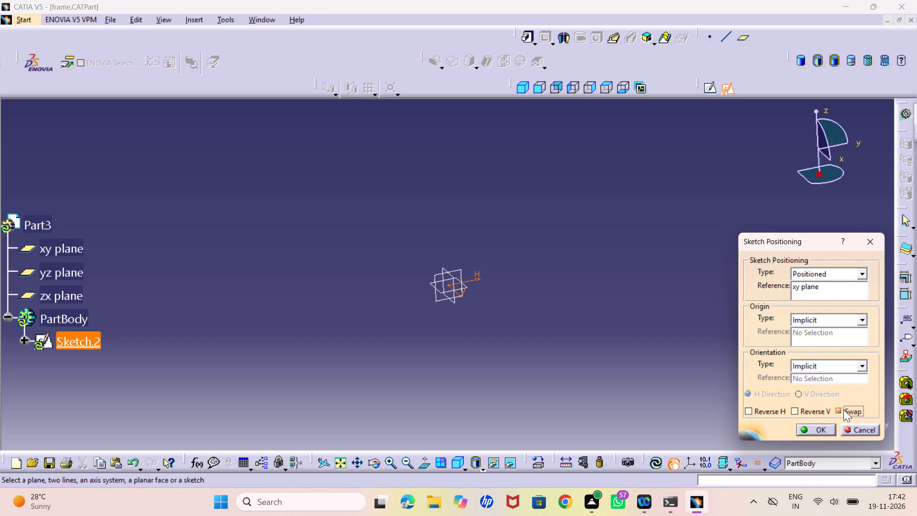
{"action": "left_click", "coordinate": [813, 410]}
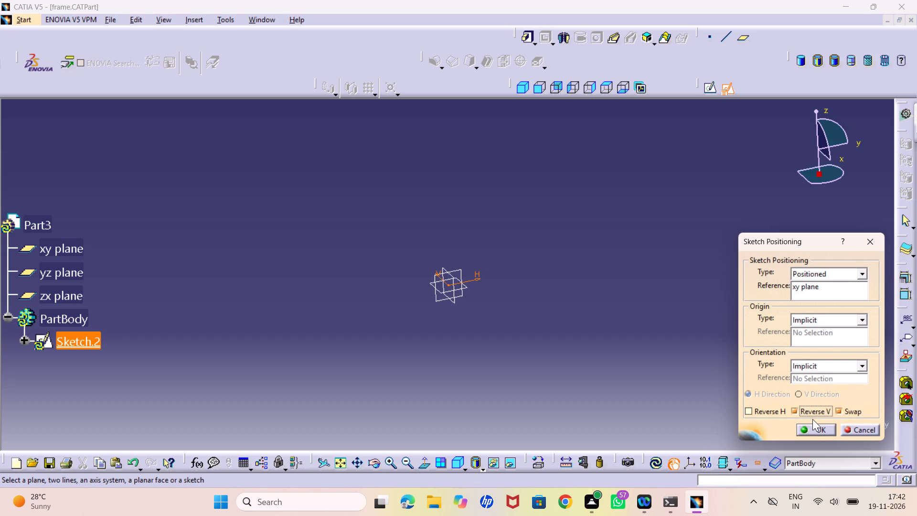
{"action": "left_click", "coordinate": [812, 428]}
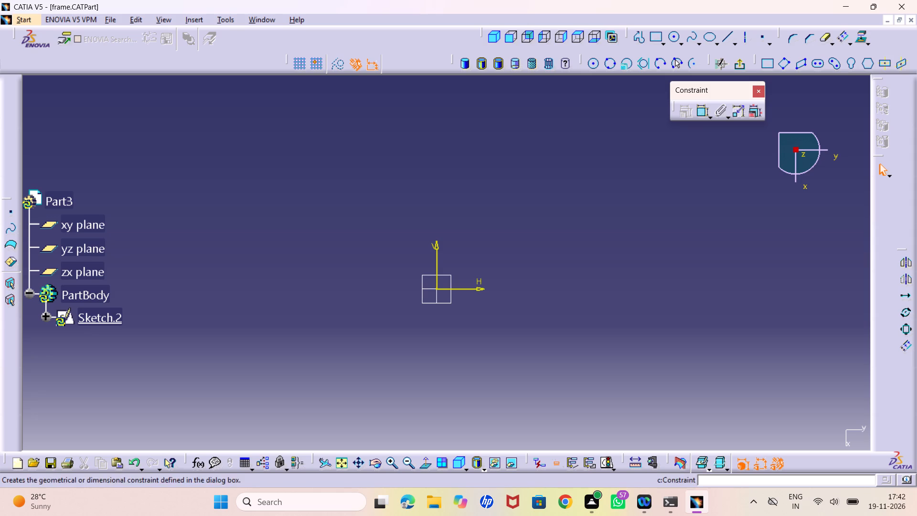
Start a profile at the origin with a vertical line about 28 mm down and a horizontal line about 51 mm in +H.
{"action": "middle_click_drag", "start_coordinate": [533, 259], "coordinate": [448, 208]}
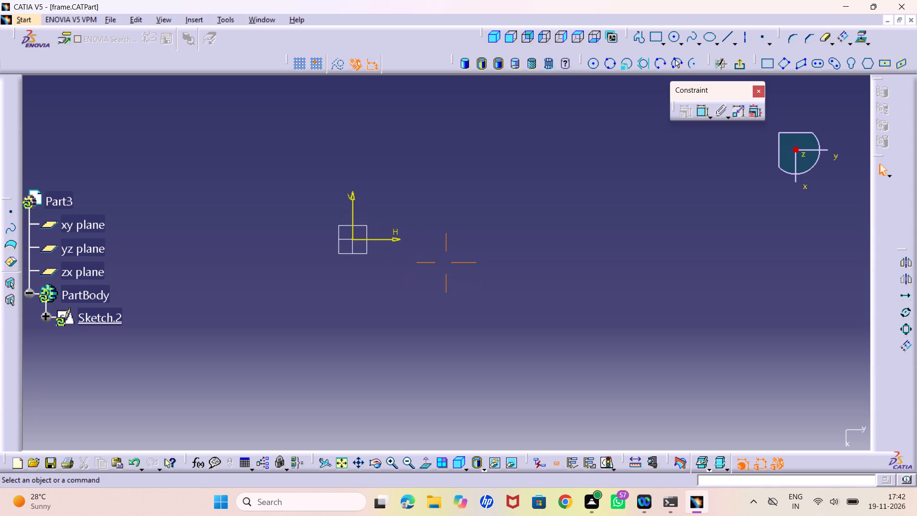
{"action": "middle_click_drag", "start_coordinate": [448, 208], "coordinate": [448, 209]}
{"action": "left_click", "coordinate": [639, 40]}
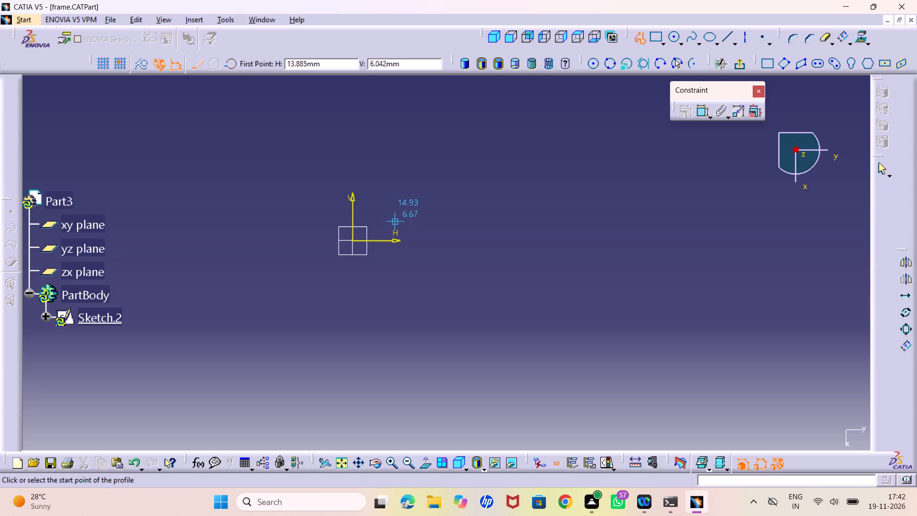
{"action": "left_click", "coordinate": [355, 242]}
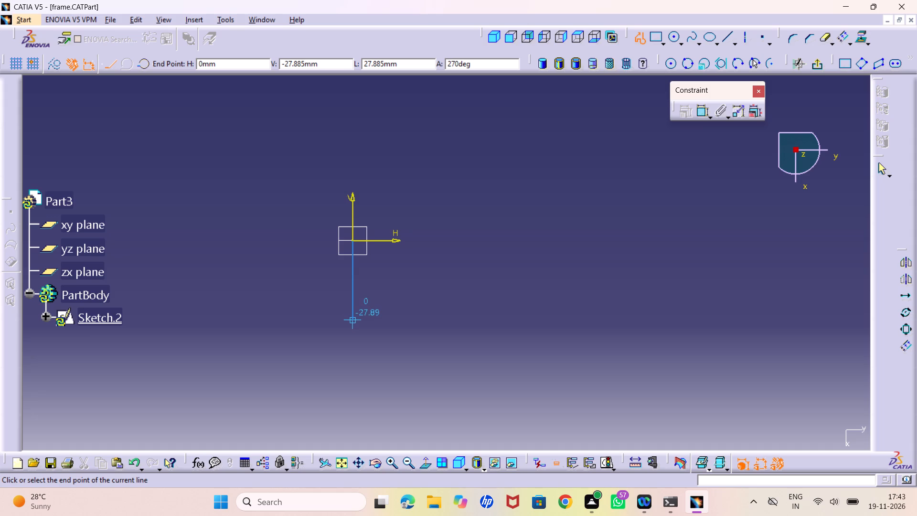
{"action": "left_click", "coordinate": [352, 321]}
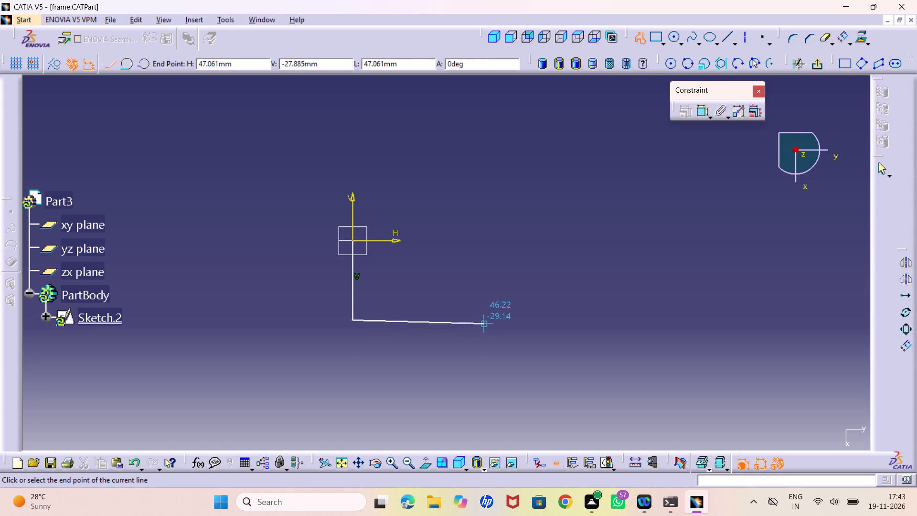
{"action": "left_click", "coordinate": [496, 320]}
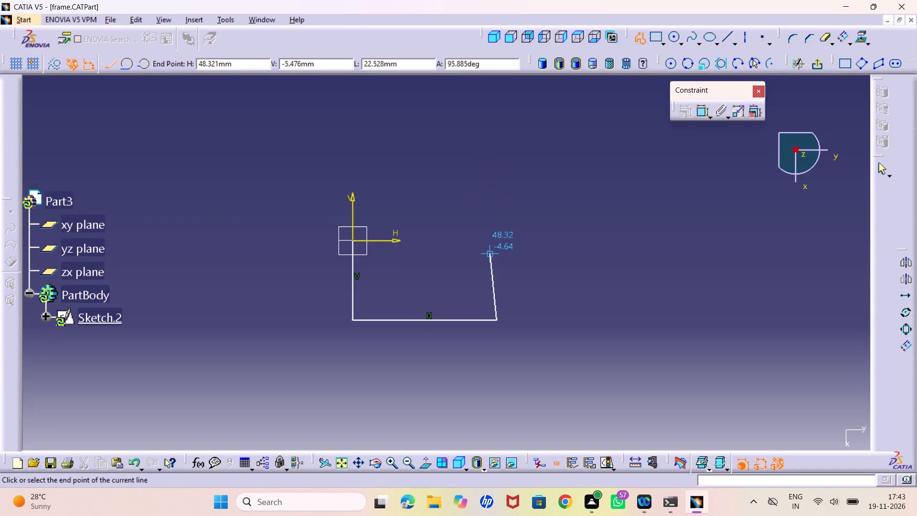
Continue the profile with an upward-bulging three-point arc and a downward-bulging arc tangent to it, ending near H 102, V -37 mm.
{"action": "left_click", "coordinate": [149, 64]}
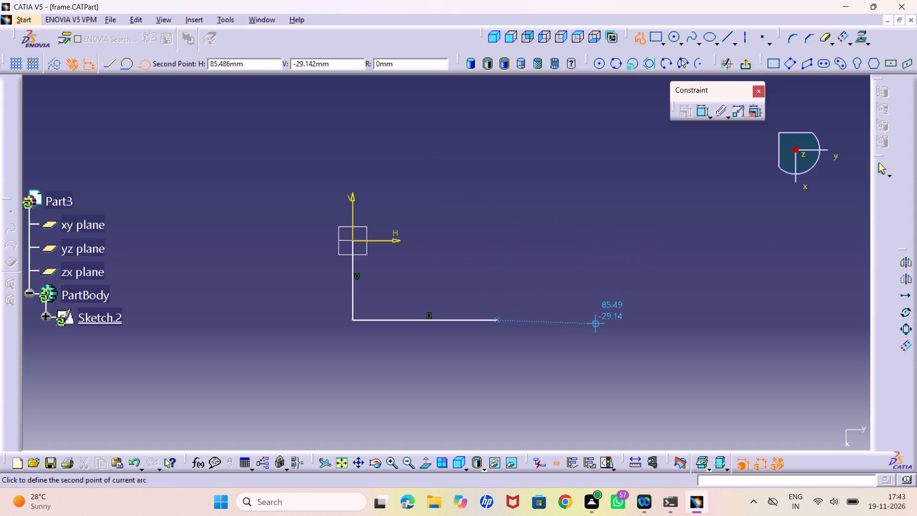
{"action": "left_click", "coordinate": [573, 336]}
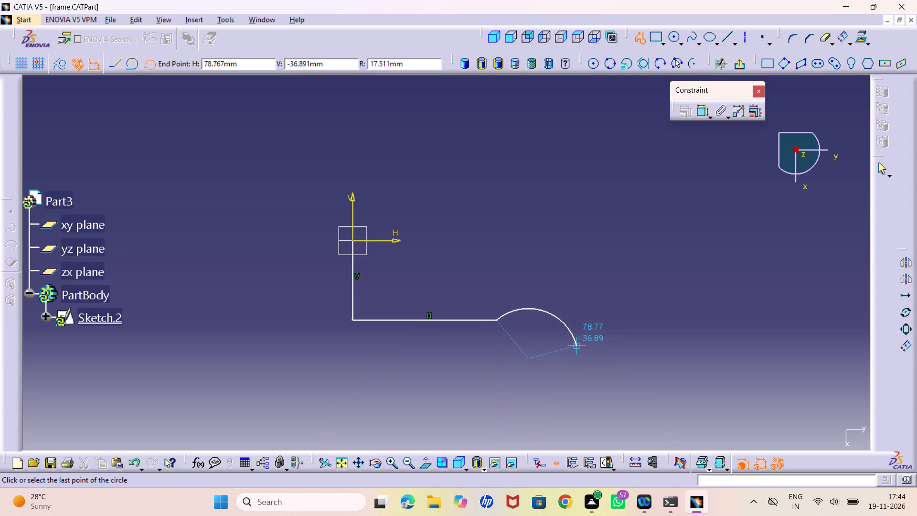
{"action": "left_click", "coordinate": [578, 340]}
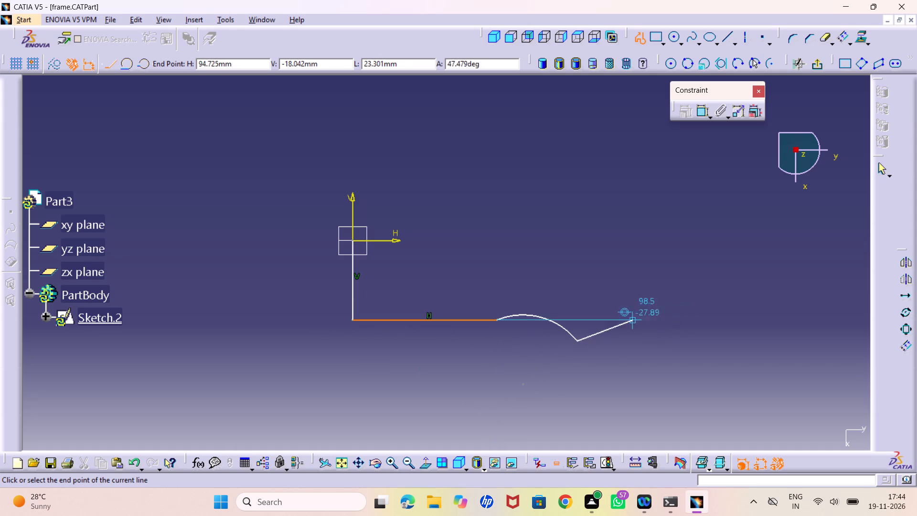
{"action": "left_click", "coordinate": [141, 67]}
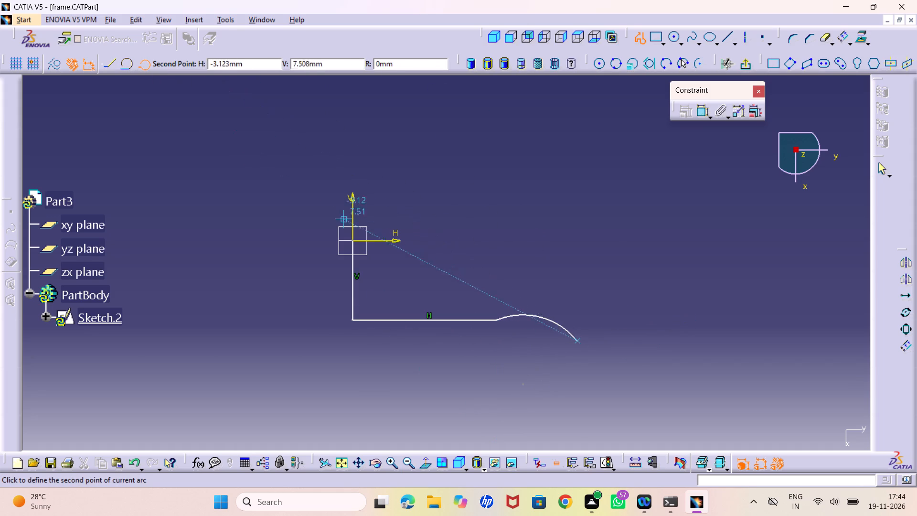
{"action": "left_click", "coordinate": [641, 348]}
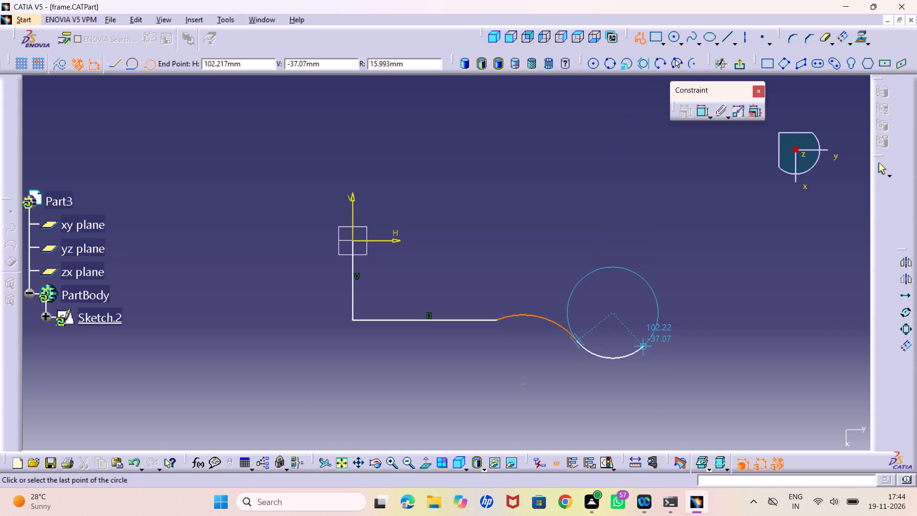
{"action": "left_click", "coordinate": [642, 347]}
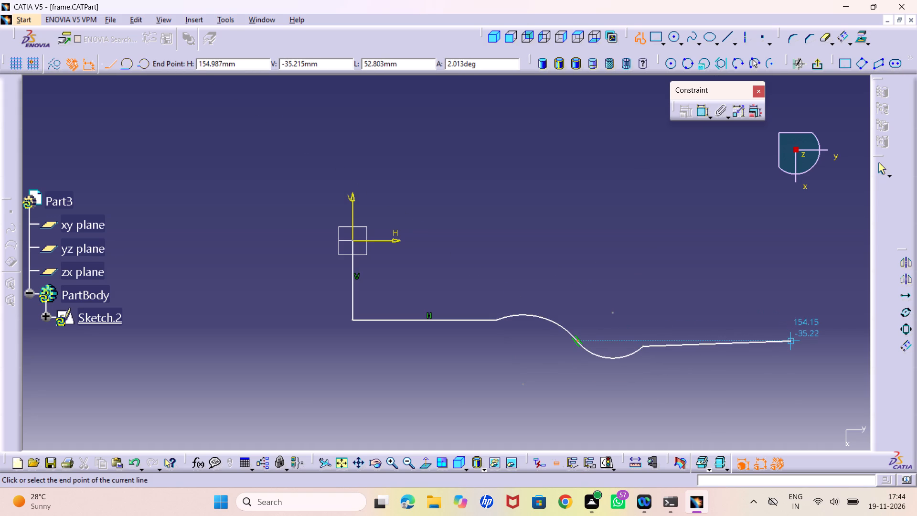
Finish the open profile with a horizontal line about 50 mm long and a vertical line up to the H axis.
{"action": "left_click", "coordinate": [785, 348]}
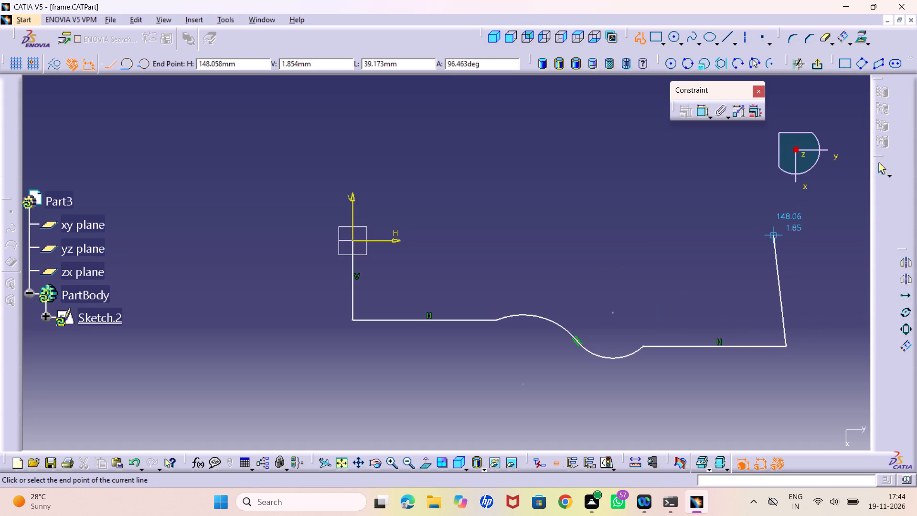
{"action": "left_click", "coordinate": [788, 239]}
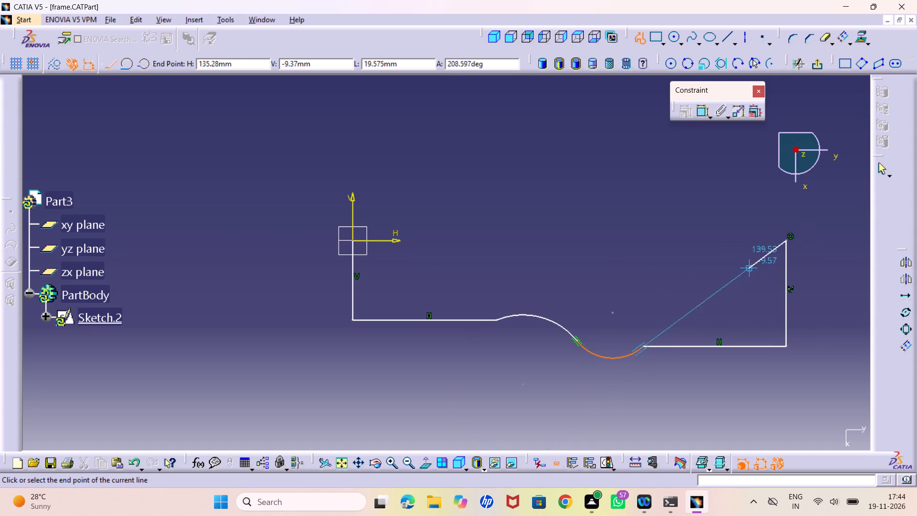
{"action": "left_click", "coordinate": [884, 168]}
{"action": "left_click", "coordinate": [723, 285]}
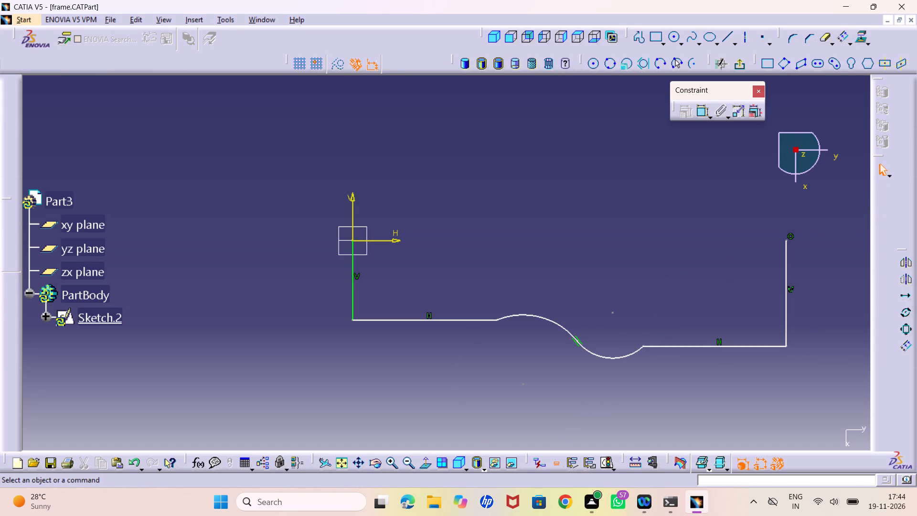
Constrain the horizontal line nearest the origin tangent to the adjoining first arc.
{"action": "middle_click_drag", "start_coordinate": [701, 283], "coordinate": [614, 298]}
{"action": "right_click", "coordinate": [618, 305]}
{"action": "middle_click_drag", "start_coordinate": [553, 283], "coordinate": [552, 303]}
{"action": "right_click", "coordinate": [553, 283]}
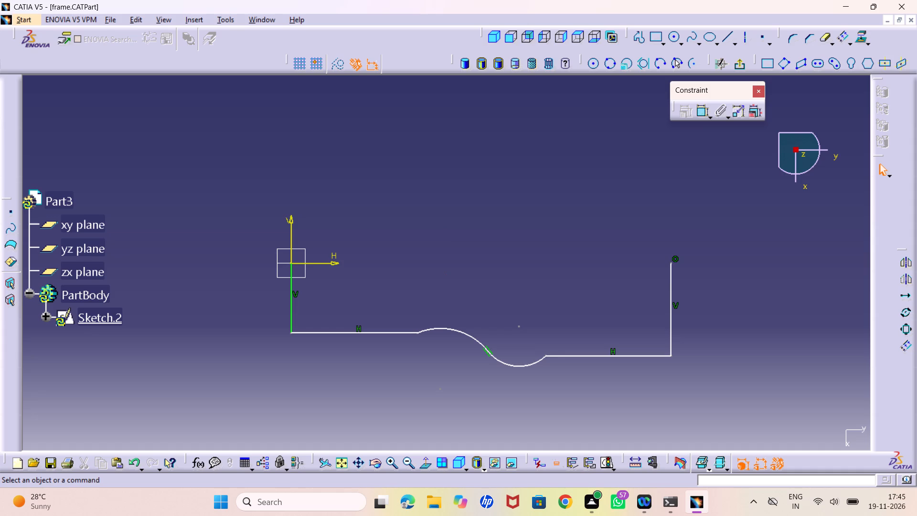
{"action": "middle_click_drag", "start_coordinate": [443, 285], "coordinate": [469, 369]}
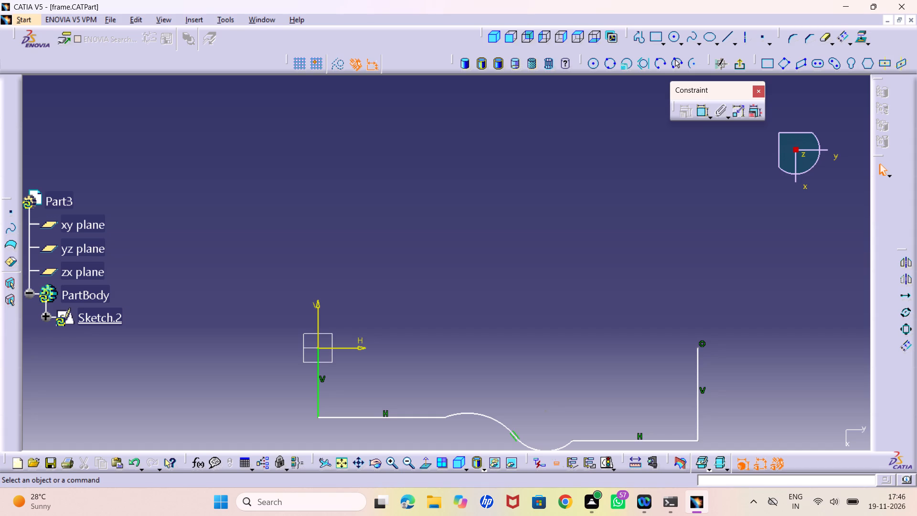
{"action": "middle_click_drag", "start_coordinate": [455, 372], "coordinate": [436, 327]}
{"action": "left_click", "coordinate": [407, 372]}
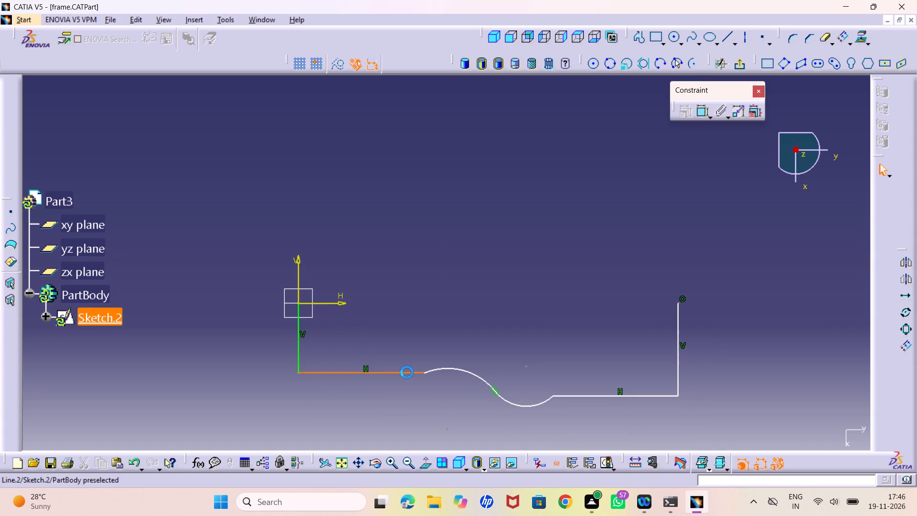
{"action": "left_click_drag", "start_coordinate": [578, 305], "coordinate": [581, 301]}
{"action": "double_click", "coordinate": [699, 108]}
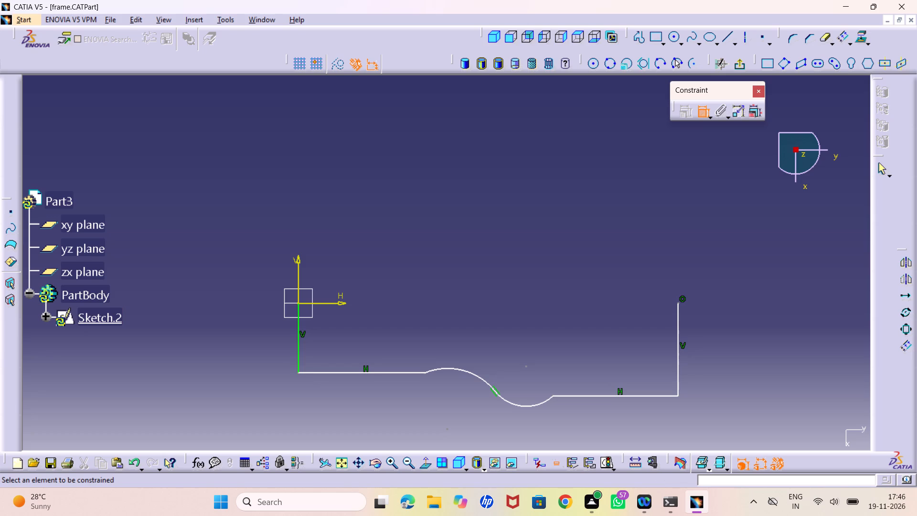
{"action": "left_click", "coordinate": [416, 370]}
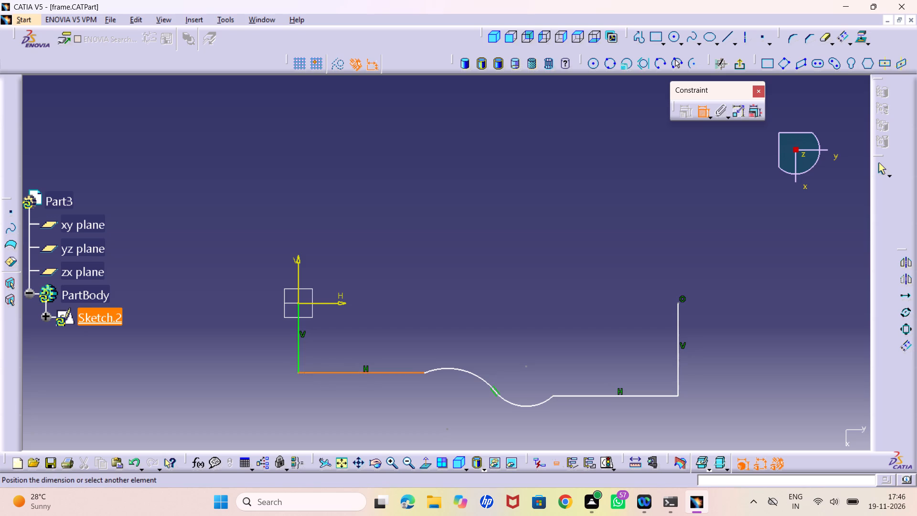
{"action": "left_click", "coordinate": [432, 369]}
{"action": "right_click", "coordinate": [429, 352]}
{"action": "left_click", "coordinate": [452, 406]}
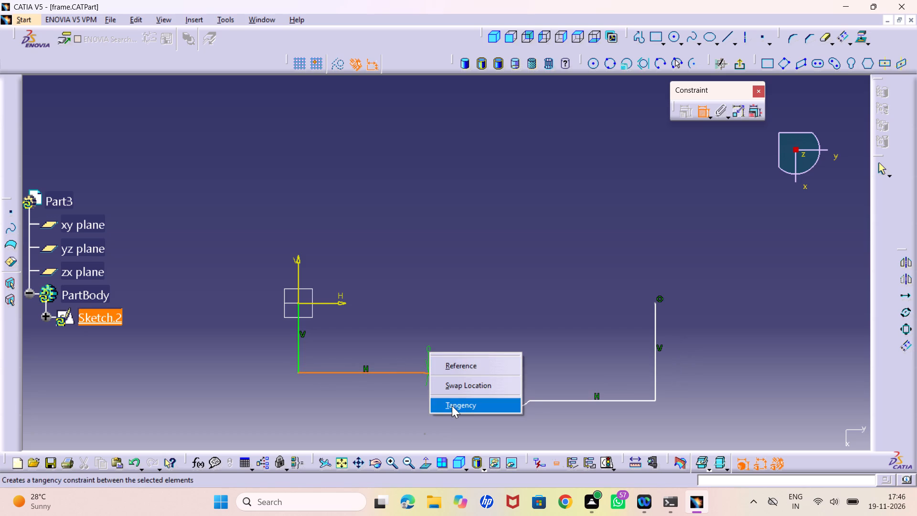
Constrain the second arc tangent to the horizontal line at the profile's far end.
{"action": "left_click", "coordinate": [514, 408]}
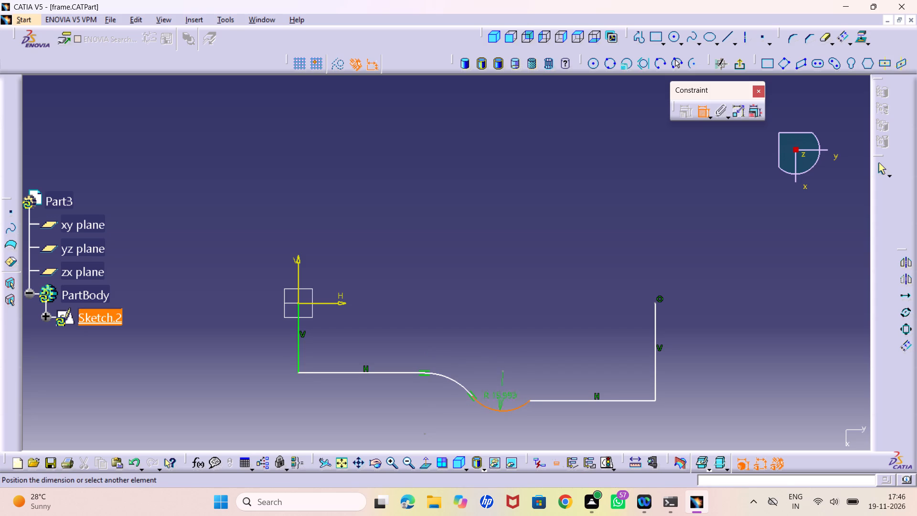
{"action": "left_click", "coordinate": [545, 399]}
{"action": "right_click", "coordinate": [546, 390]}
{"action": "left_click", "coordinate": [572, 439]}
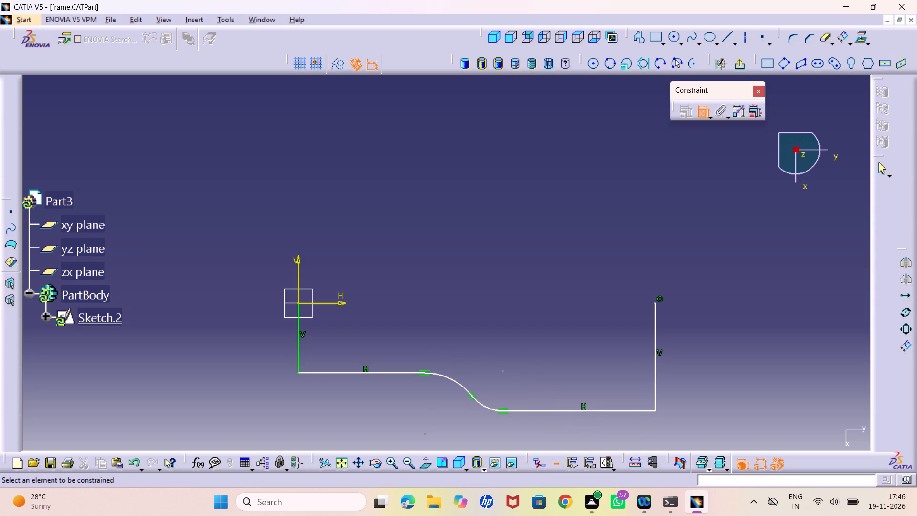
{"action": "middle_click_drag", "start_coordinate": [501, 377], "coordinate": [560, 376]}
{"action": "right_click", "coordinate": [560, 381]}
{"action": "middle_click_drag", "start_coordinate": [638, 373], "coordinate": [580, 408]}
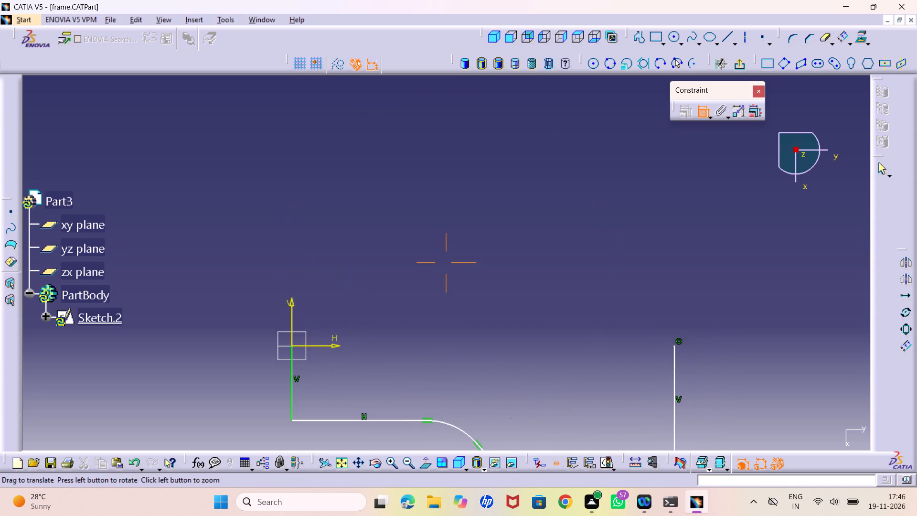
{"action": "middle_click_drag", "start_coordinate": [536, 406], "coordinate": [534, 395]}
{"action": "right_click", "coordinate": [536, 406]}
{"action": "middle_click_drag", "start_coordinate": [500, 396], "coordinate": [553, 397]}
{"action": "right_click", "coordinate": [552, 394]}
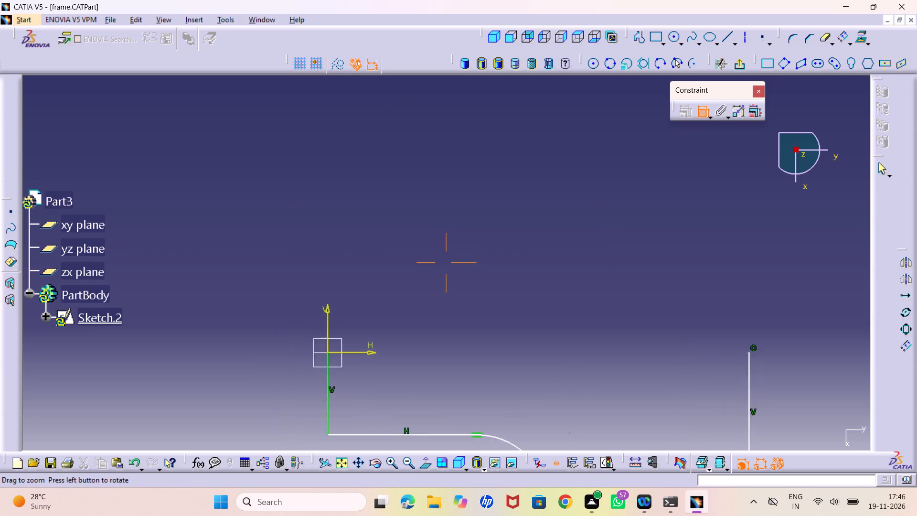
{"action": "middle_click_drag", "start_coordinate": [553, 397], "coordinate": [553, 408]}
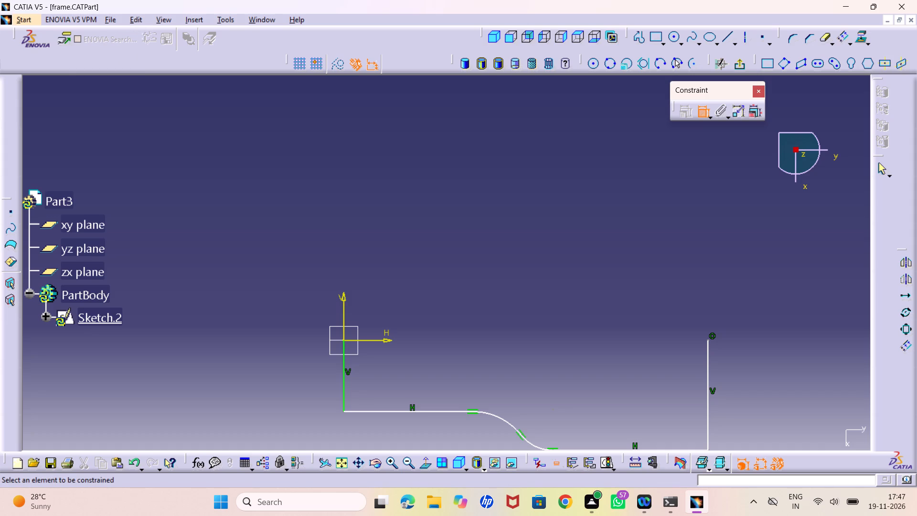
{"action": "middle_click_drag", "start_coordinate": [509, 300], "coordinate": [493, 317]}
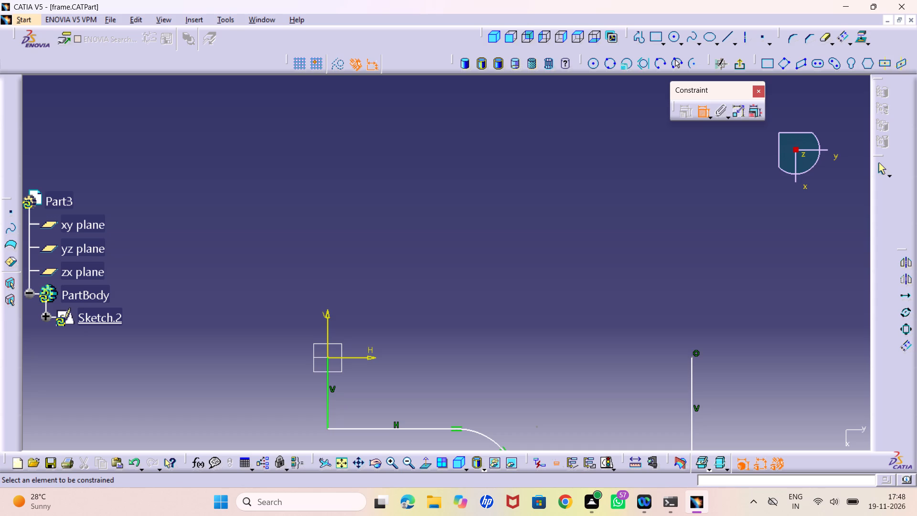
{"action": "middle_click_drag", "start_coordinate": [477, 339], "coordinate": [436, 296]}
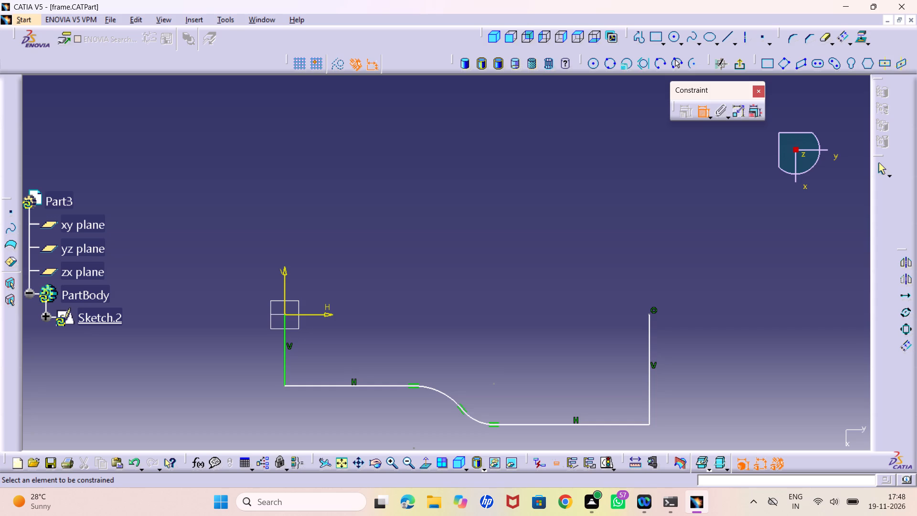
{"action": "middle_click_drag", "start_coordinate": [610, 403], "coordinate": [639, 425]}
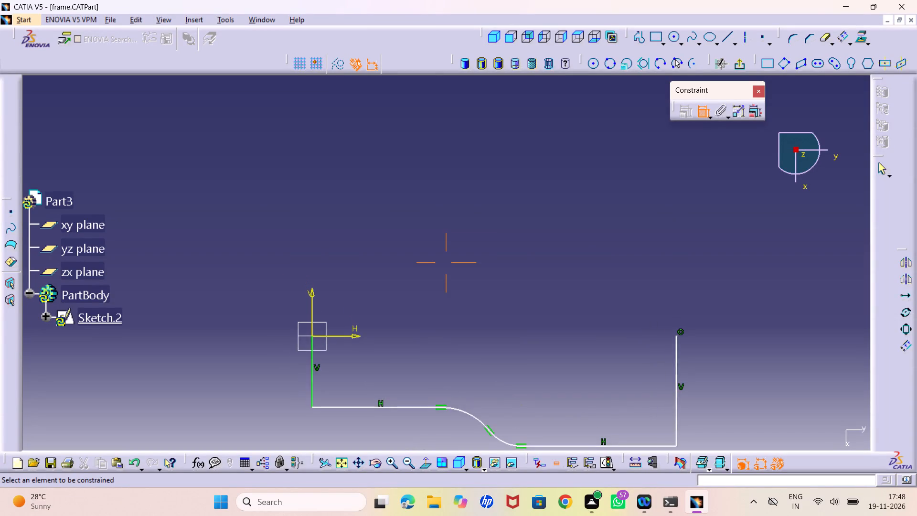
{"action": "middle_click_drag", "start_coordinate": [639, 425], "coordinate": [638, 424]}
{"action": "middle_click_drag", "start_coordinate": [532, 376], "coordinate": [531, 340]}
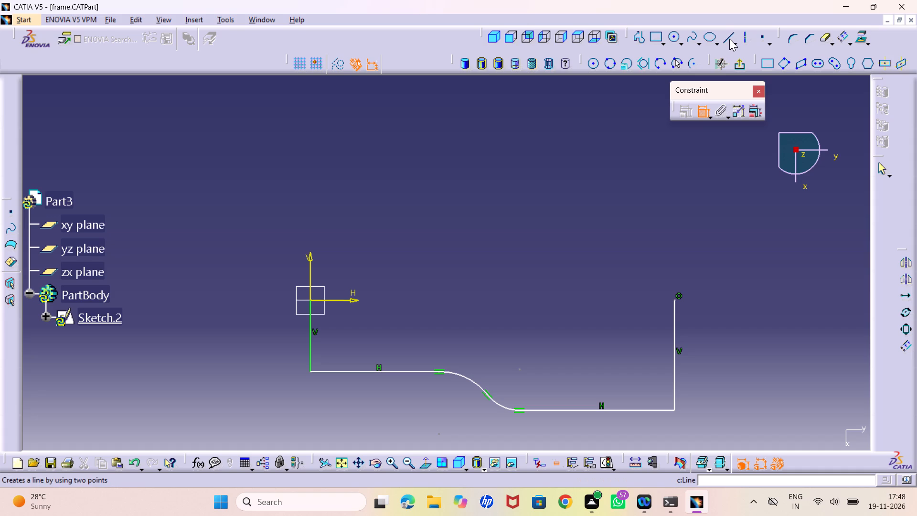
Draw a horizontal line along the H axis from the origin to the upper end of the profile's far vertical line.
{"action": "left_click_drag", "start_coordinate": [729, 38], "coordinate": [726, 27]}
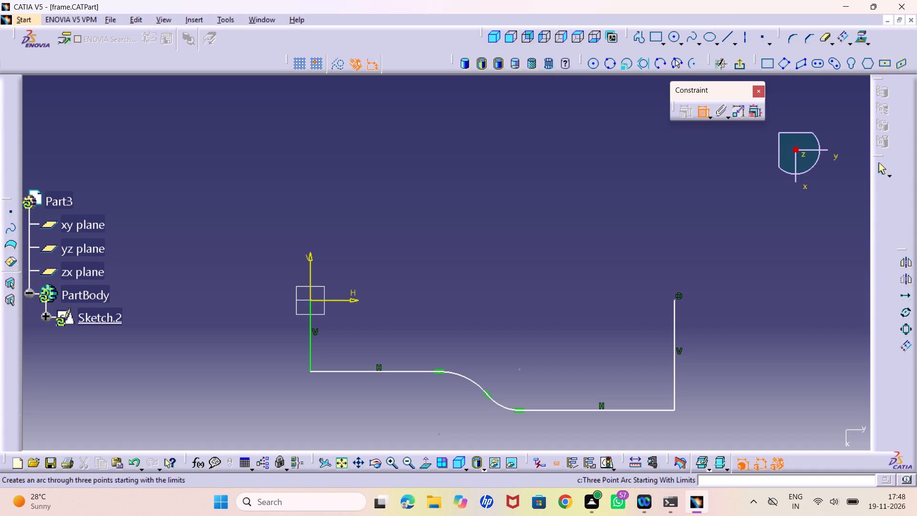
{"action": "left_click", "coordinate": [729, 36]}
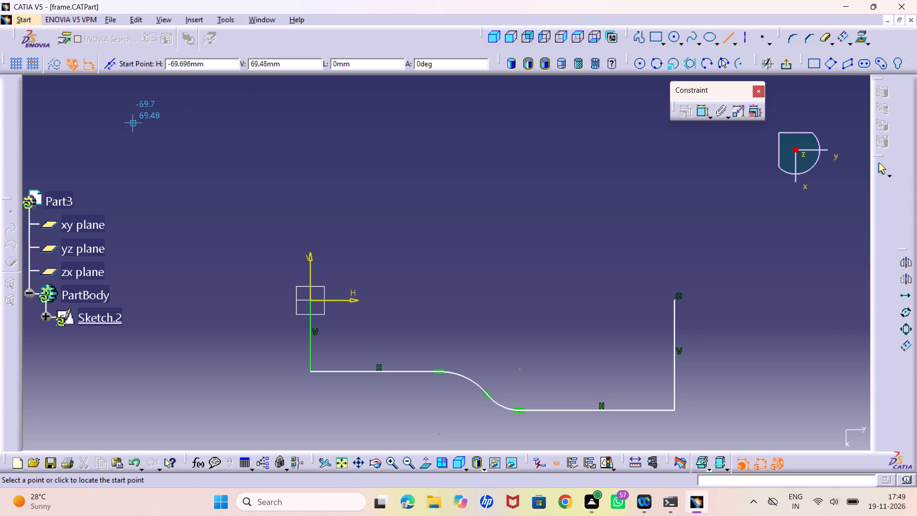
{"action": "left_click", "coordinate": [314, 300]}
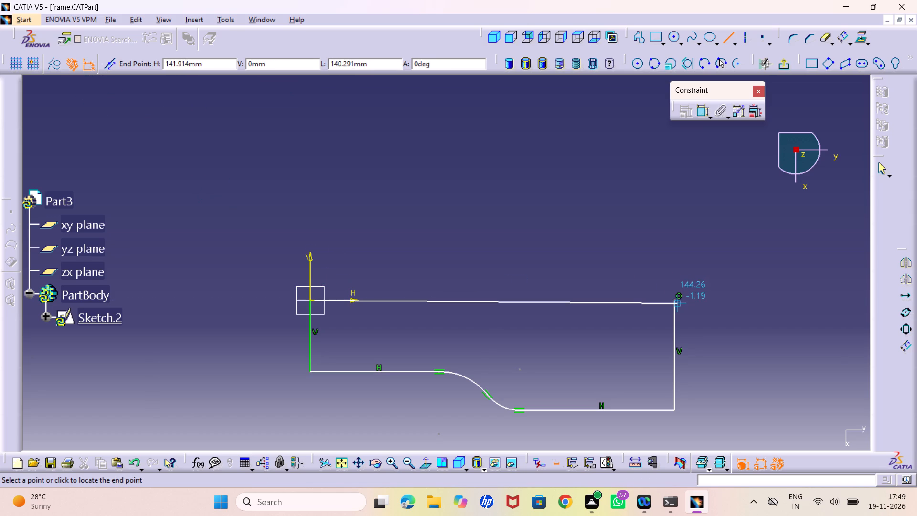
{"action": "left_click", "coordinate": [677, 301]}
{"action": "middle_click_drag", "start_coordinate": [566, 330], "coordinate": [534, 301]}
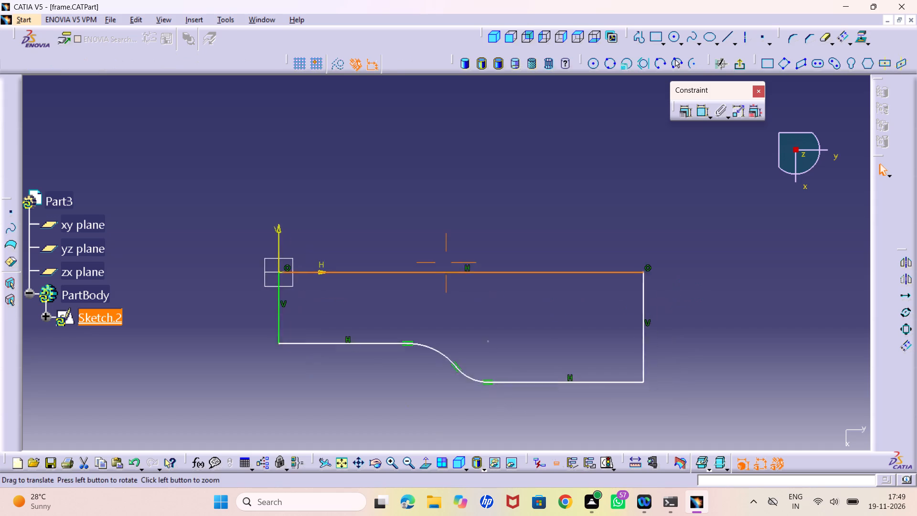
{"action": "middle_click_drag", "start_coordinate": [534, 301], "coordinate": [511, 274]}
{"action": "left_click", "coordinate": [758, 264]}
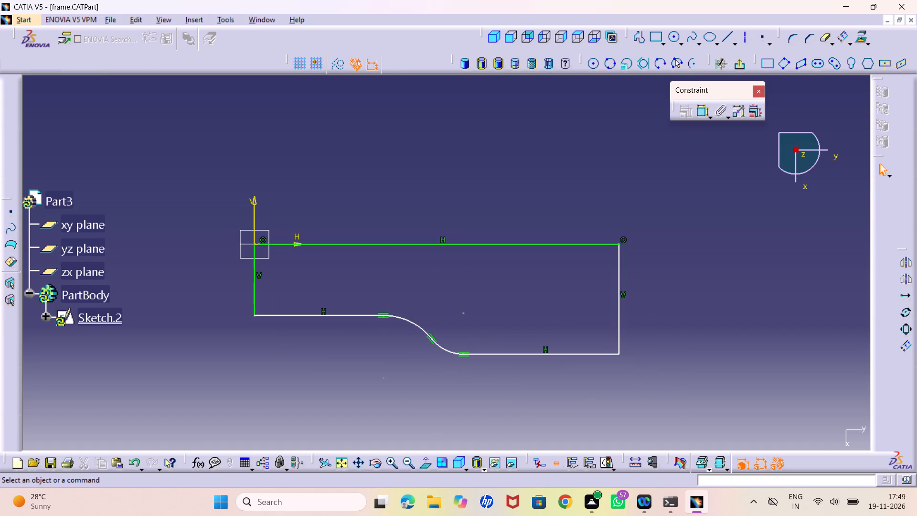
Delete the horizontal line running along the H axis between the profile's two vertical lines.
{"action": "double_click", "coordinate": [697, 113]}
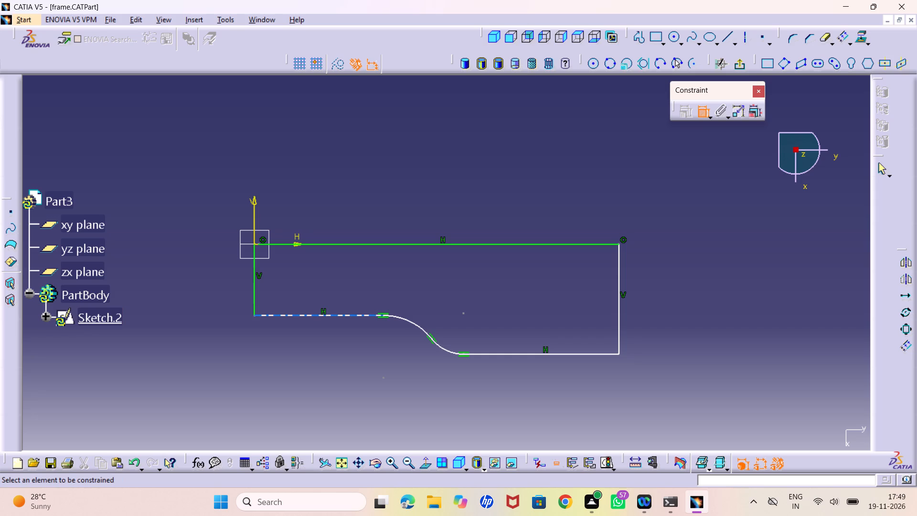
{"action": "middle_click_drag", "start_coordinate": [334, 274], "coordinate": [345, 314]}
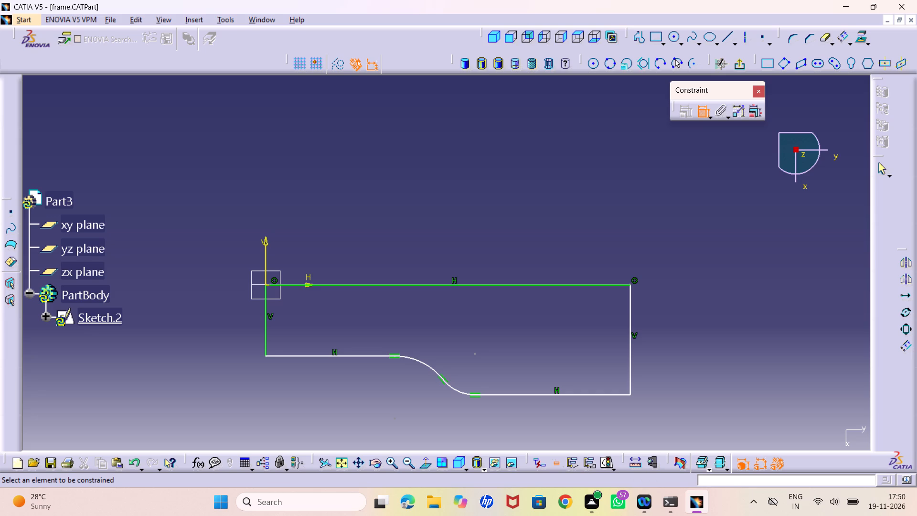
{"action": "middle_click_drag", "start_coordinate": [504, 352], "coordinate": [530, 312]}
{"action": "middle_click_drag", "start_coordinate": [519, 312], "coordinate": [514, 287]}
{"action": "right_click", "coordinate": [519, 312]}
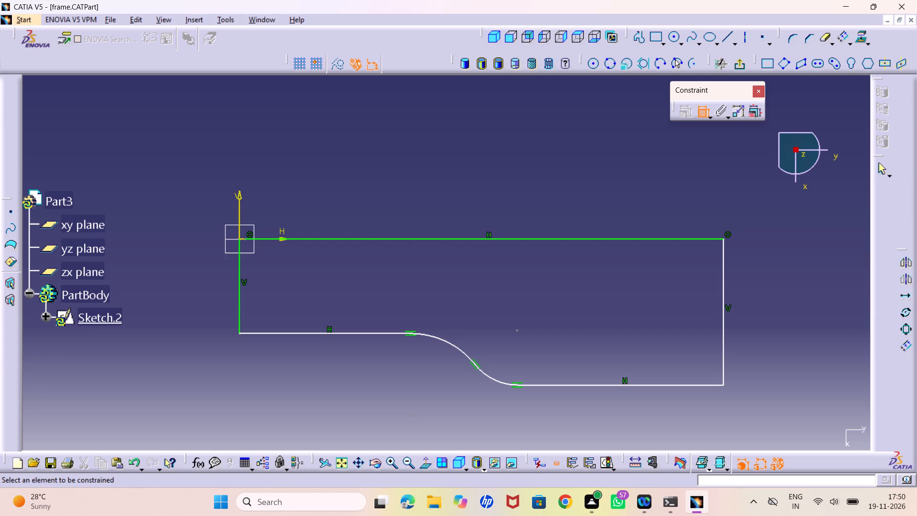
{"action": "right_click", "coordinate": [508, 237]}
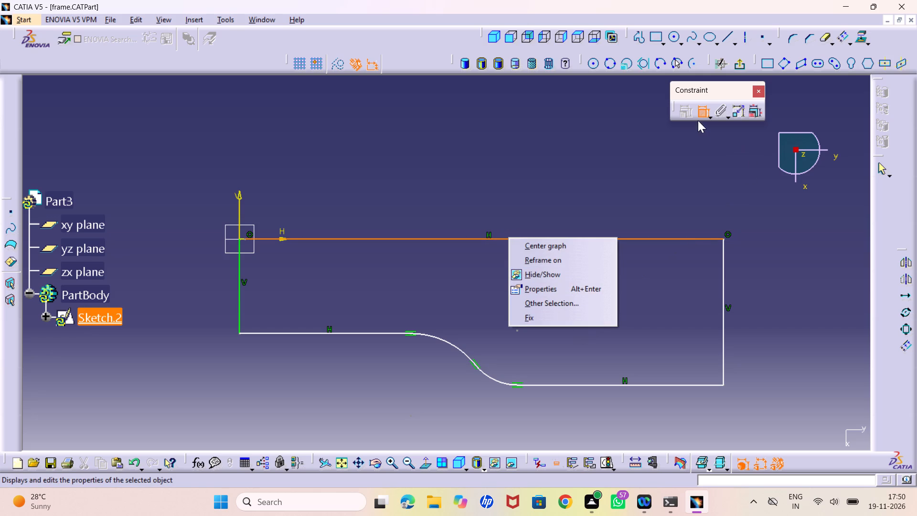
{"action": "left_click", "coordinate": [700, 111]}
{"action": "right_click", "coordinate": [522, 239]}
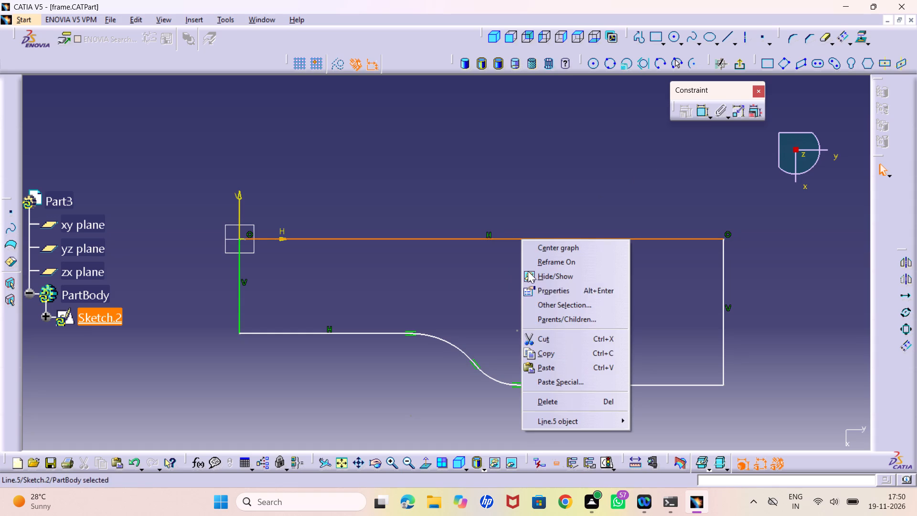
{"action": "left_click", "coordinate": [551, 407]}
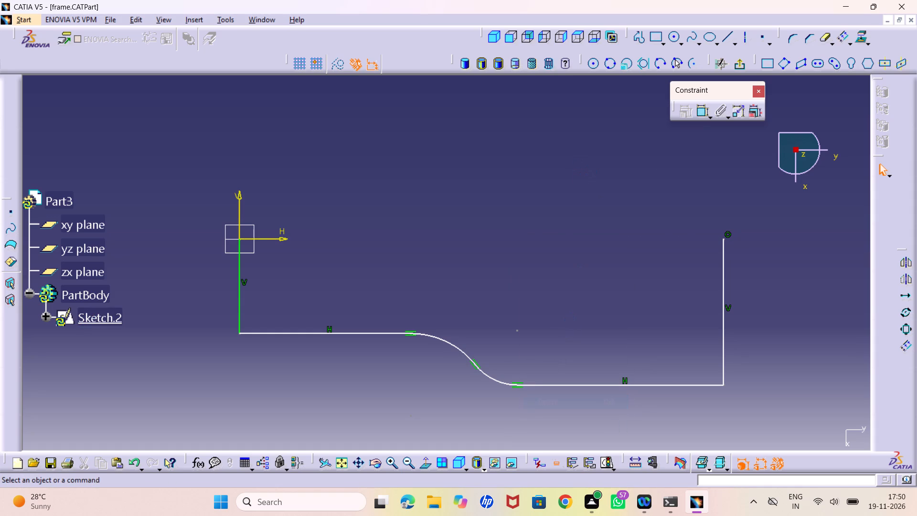
Dimension the length of the vertical line at the origin and set it to 22 mm.
{"action": "left_click", "coordinate": [241, 253]}
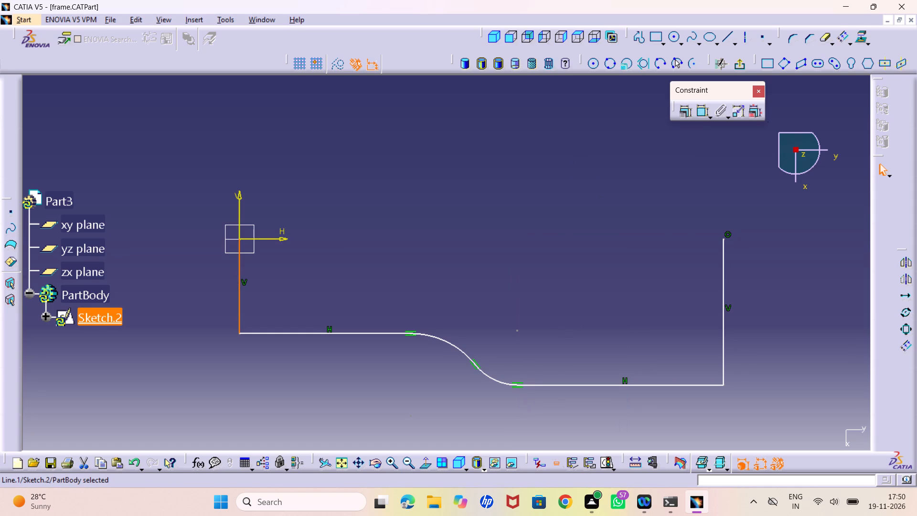
{"action": "left_click", "coordinate": [700, 106]}
{"action": "left_click_drag", "start_coordinate": [700, 106], "coordinate": [692, 112]}
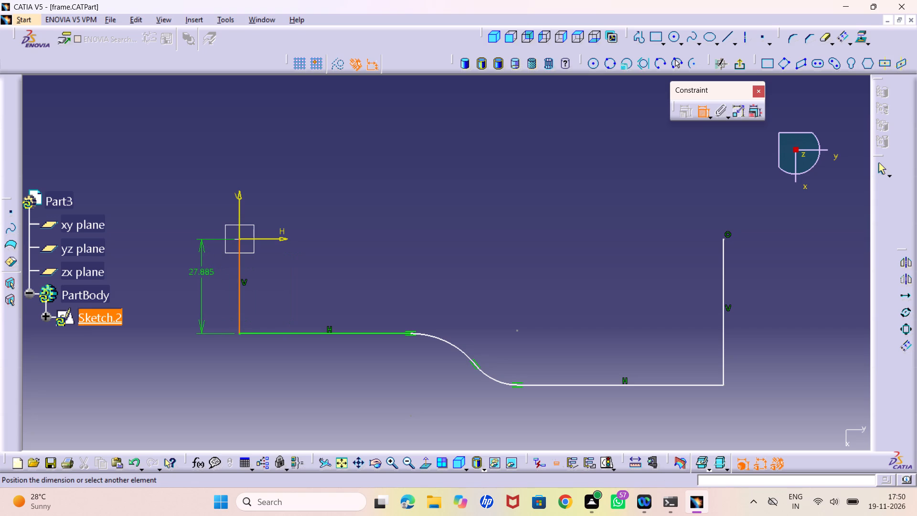
{"action": "left_click", "coordinate": [198, 275]}
{"action": "double_click", "coordinate": [196, 271]}
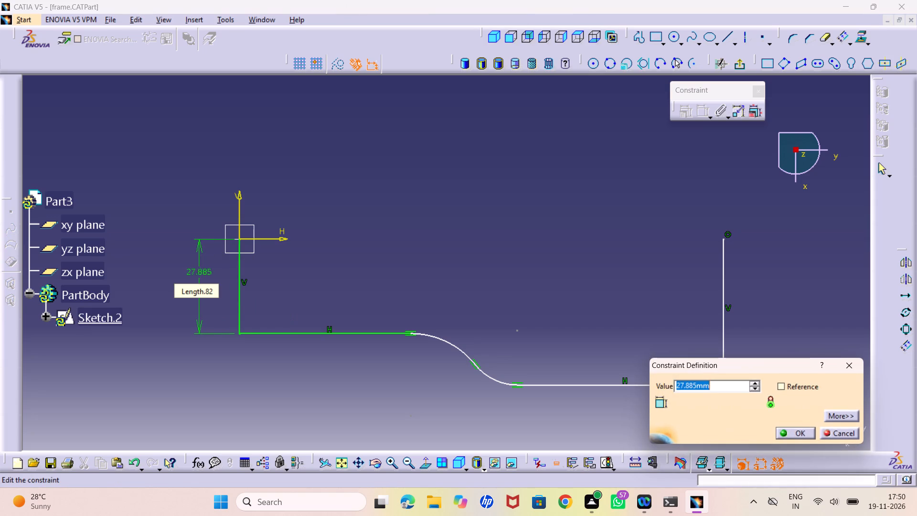
{"action": "type", "text": "22"}
{"action": "key", "text": "Return"}
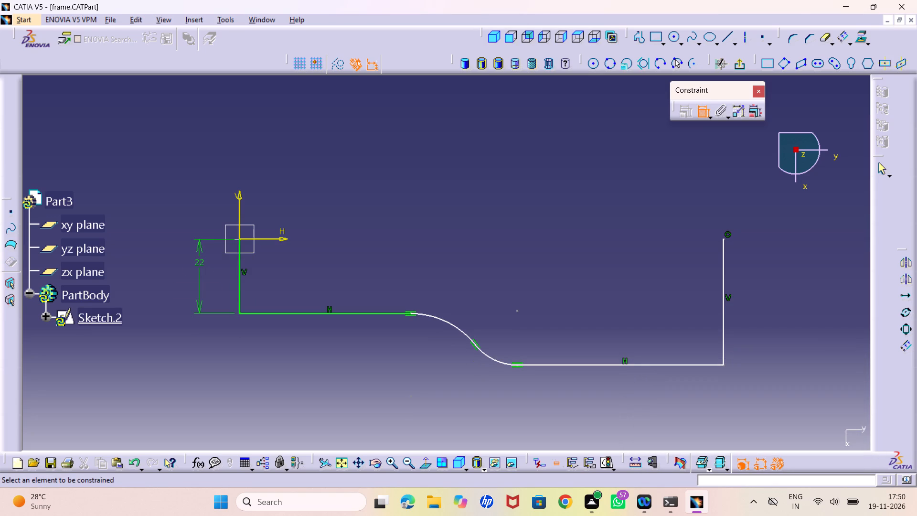
Dimension the length of the vertical line at the profile's far end and set it to 30 mm.
{"action": "left_click", "coordinate": [724, 321]}
{"action": "left_click", "coordinate": [757, 300]}
{"action": "double_click", "coordinate": [756, 296]}
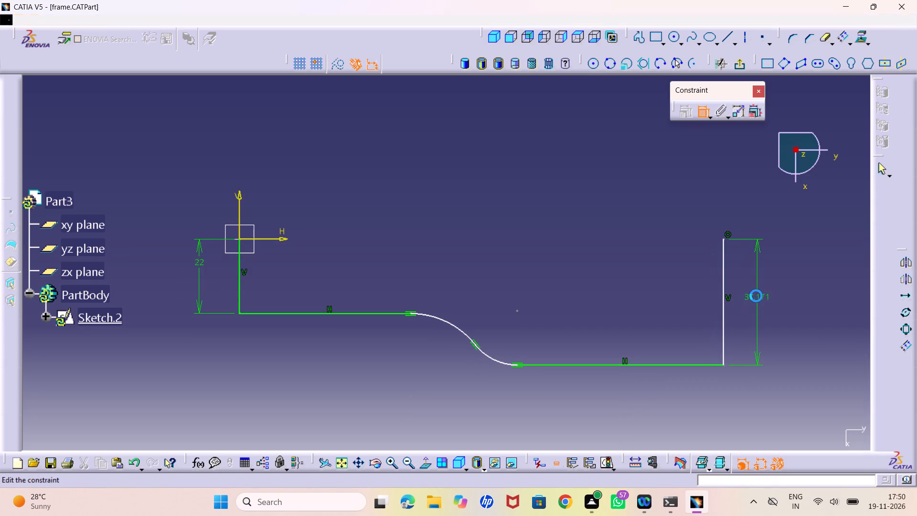
{"action": "type", "text": "30"}
{"action": "key", "text": "Return"}
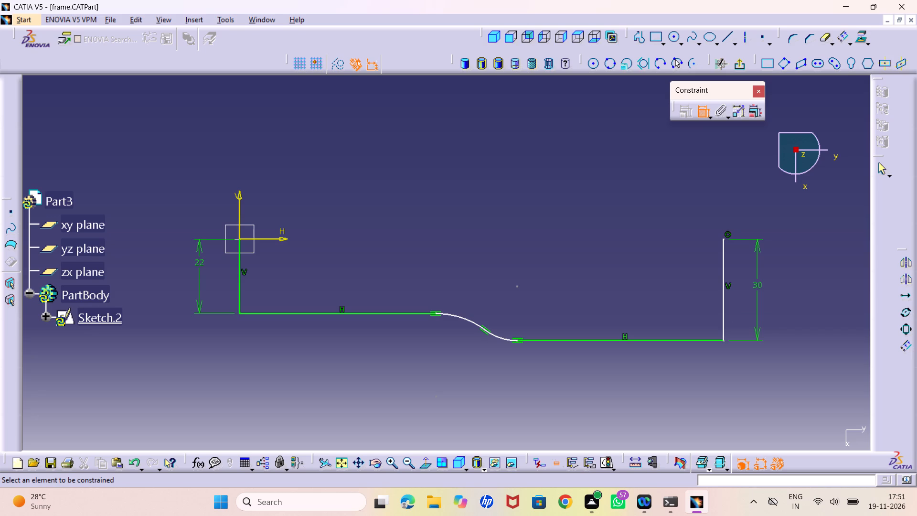
Dimension both arc radii, setting the first arc nearest the origin to 38 mm and the second arc to 26 mm.
{"action": "left_click_drag", "start_coordinate": [459, 317], "coordinate": [459, 322]}
{"action": "left_click", "coordinate": [454, 331]}
{"action": "left_click_drag", "start_coordinate": [494, 335], "coordinate": [499, 333]}
{"action": "left_click", "coordinate": [505, 325]}
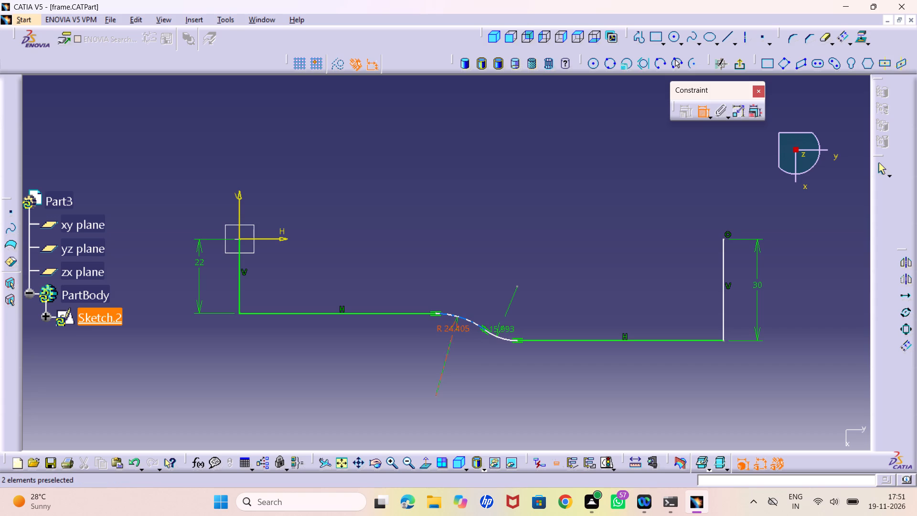
{"action": "double_click", "coordinate": [448, 326]}
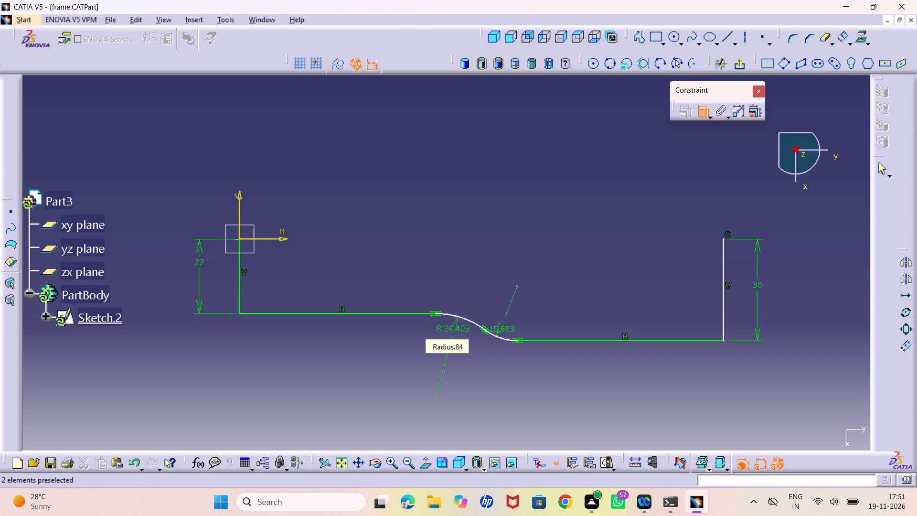
{"action": "type", "text": "38"}
{"action": "key", "text": "Return"}
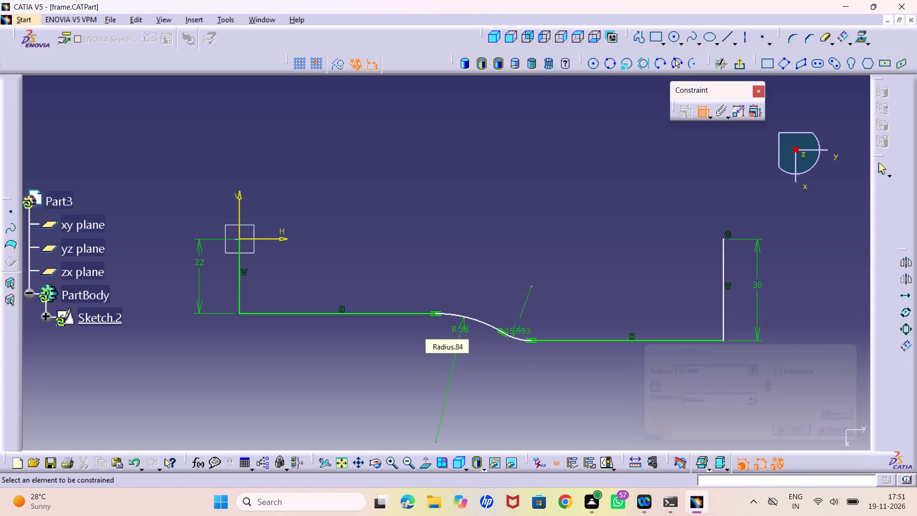
{"action": "double_click", "coordinate": [516, 330]}
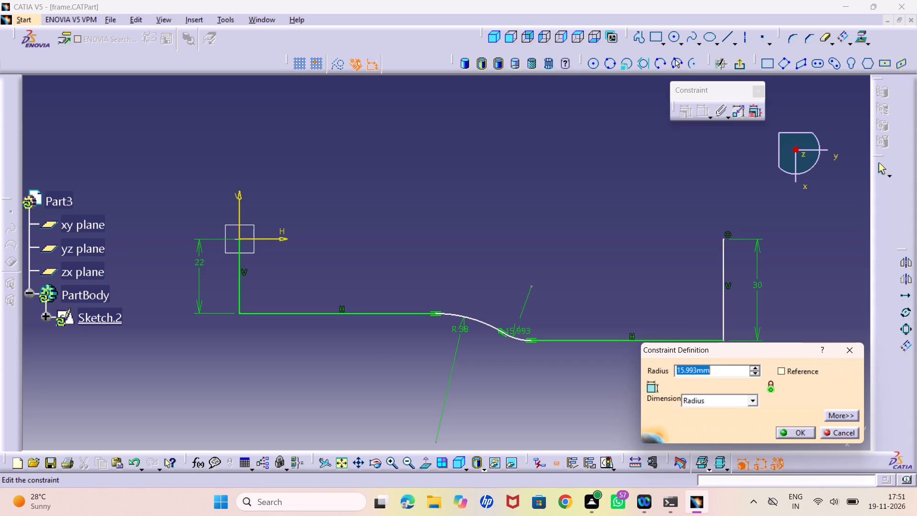
{"action": "type", "text": "26"}
{"action": "key", "text": "Return"}
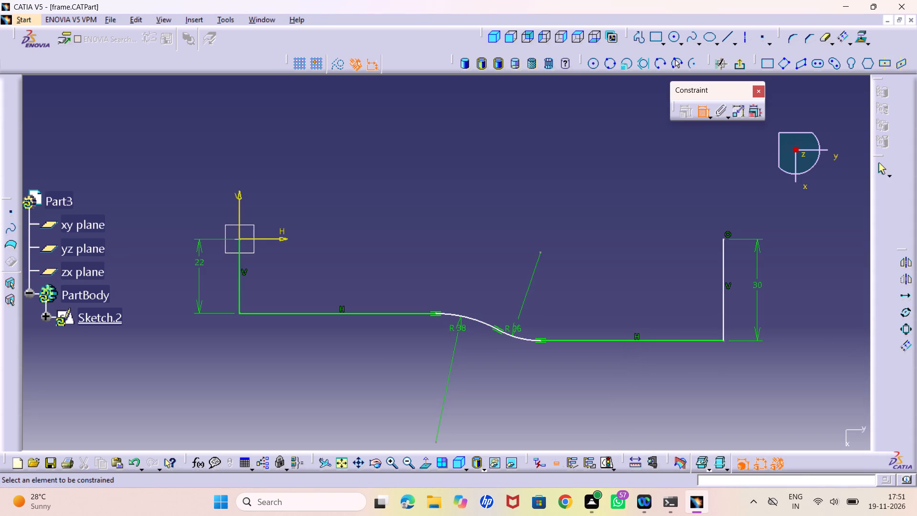
Dimension the distance between the profile's two vertical end lines and set it to 112.75 mm.
{"action": "middle_click_drag", "start_coordinate": [405, 355], "coordinate": [400, 282]}
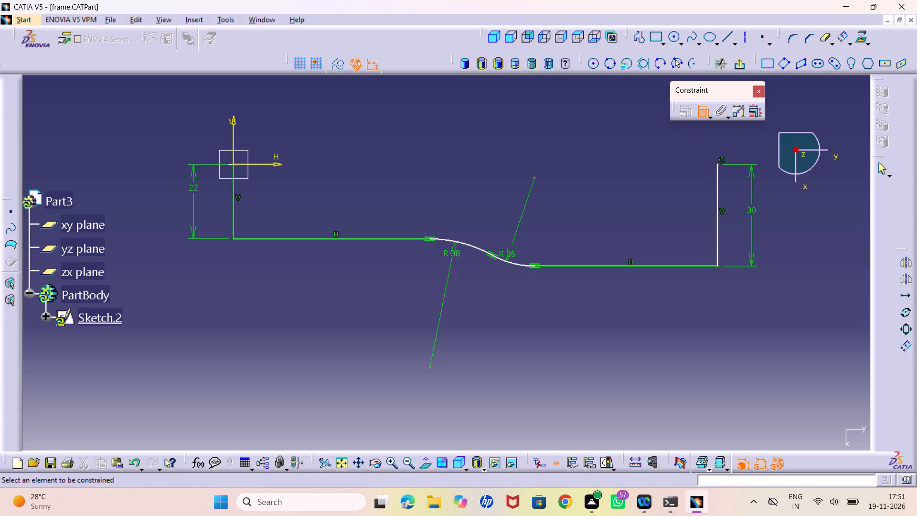
{"action": "left_click", "coordinate": [233, 204]}
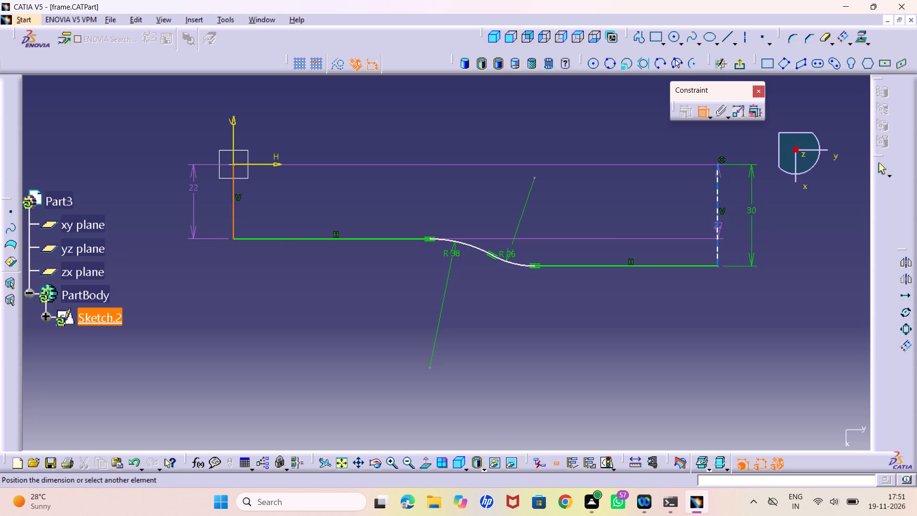
{"action": "left_click_drag", "start_coordinate": [718, 227], "coordinate": [714, 245]}
{"action": "left_click", "coordinate": [521, 369]}
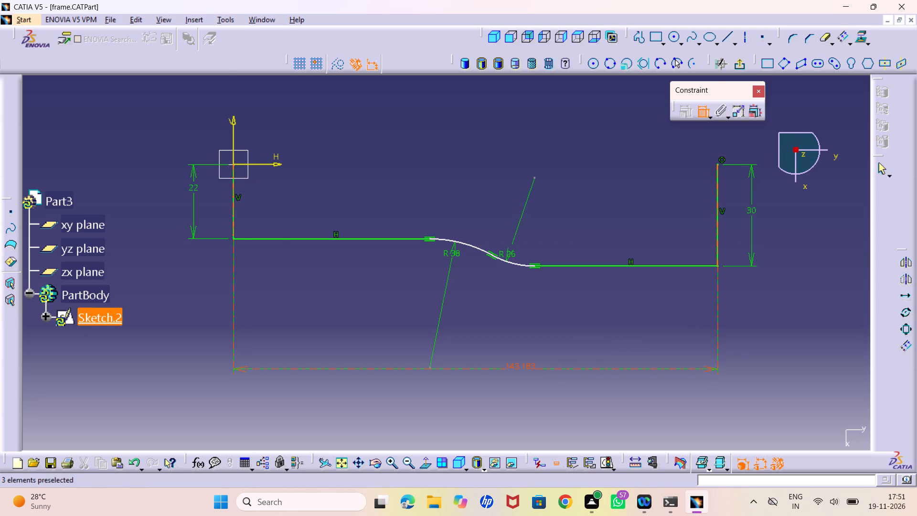
{"action": "double_click", "coordinate": [521, 364]}
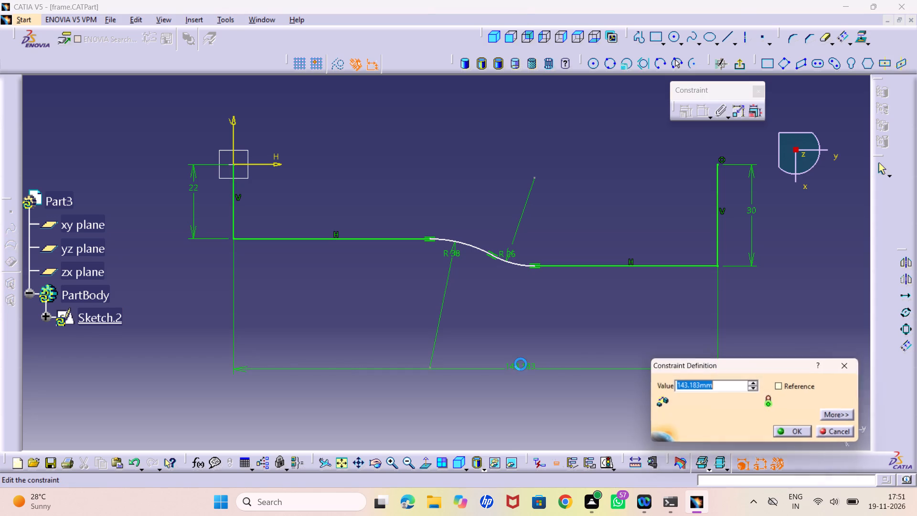
{"action": "type", "text": "112"}
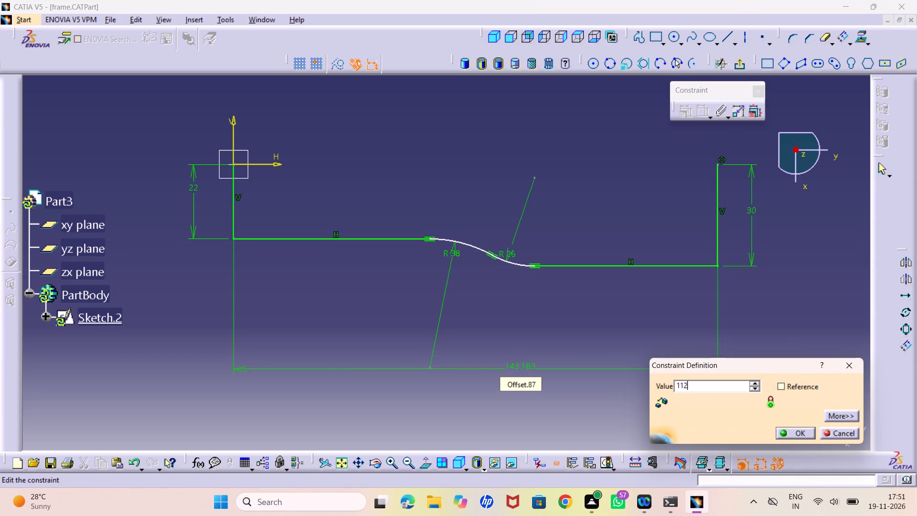
{"action": "key", "text": "period"}
{"action": "type", "text": "75"}
{"action": "key", "text": "Return"}
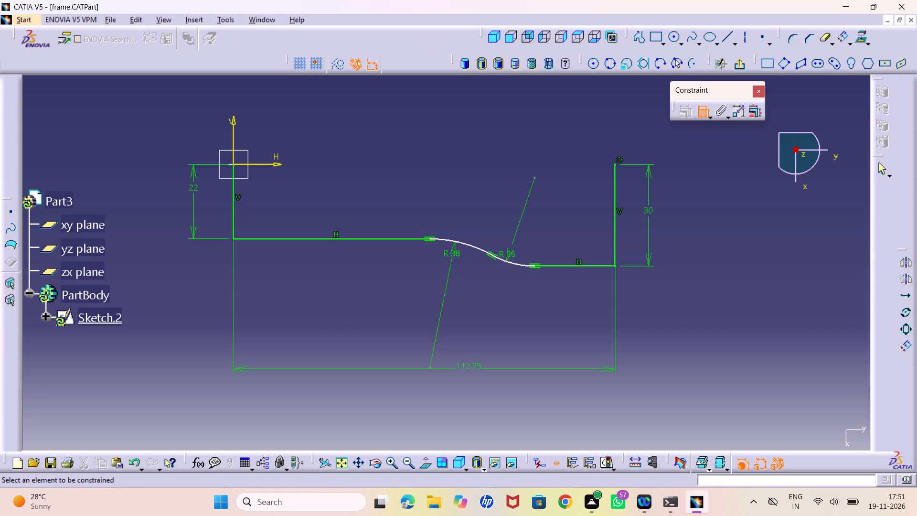
Dimension the length of the longer horizontal line starting below the origin, set it to 54 mm, and exit the sketch.
{"action": "middle_click_drag", "start_coordinate": [418, 183], "coordinate": [417, 171]}
{"action": "right_click", "coordinate": [418, 183]}
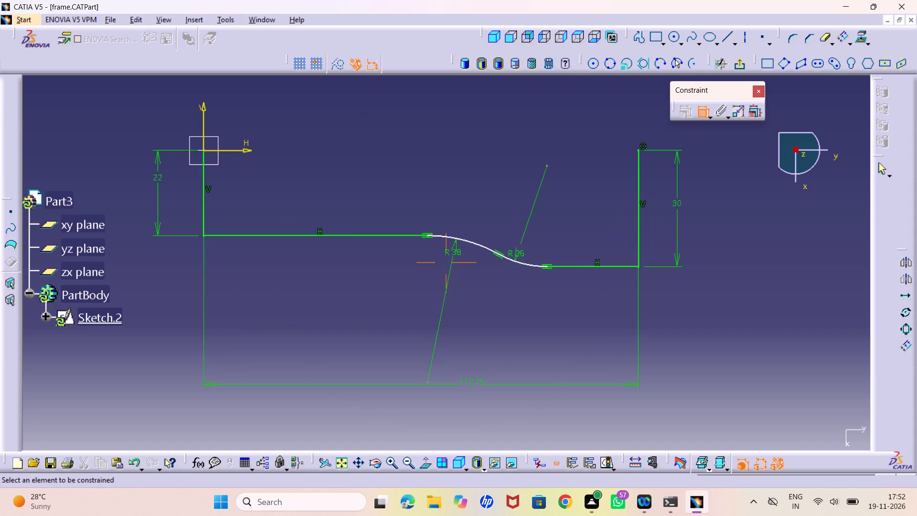
{"action": "left_click", "coordinate": [356, 236]}
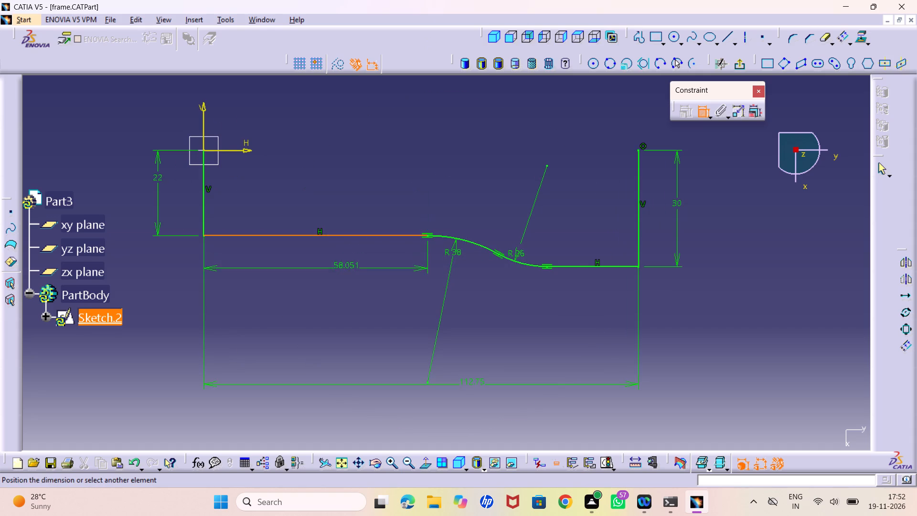
{"action": "left_click", "coordinate": [341, 275]}
{"action": "double_click", "coordinate": [341, 269]}
{"action": "key", "text": "5"}
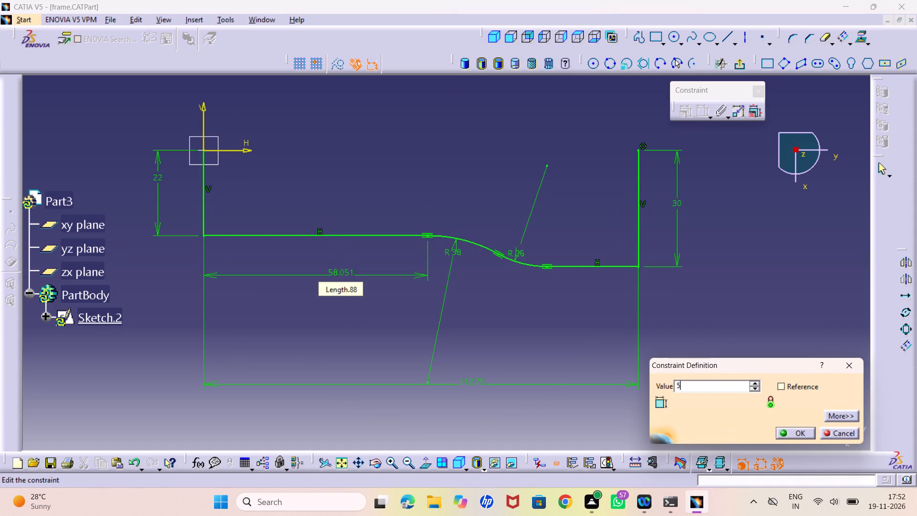
{"action": "key", "text": "4"}
{"action": "key", "text": "Return"}
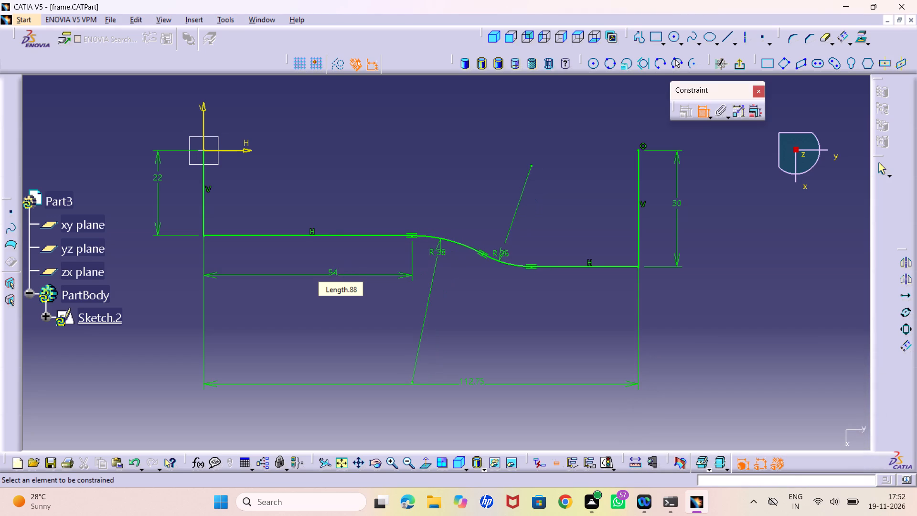
{"action": "middle_click_drag", "start_coordinate": [407, 200], "coordinate": [407, 216]}
{"action": "right_click", "coordinate": [407, 200]}
{"action": "type", "text": "sq"}
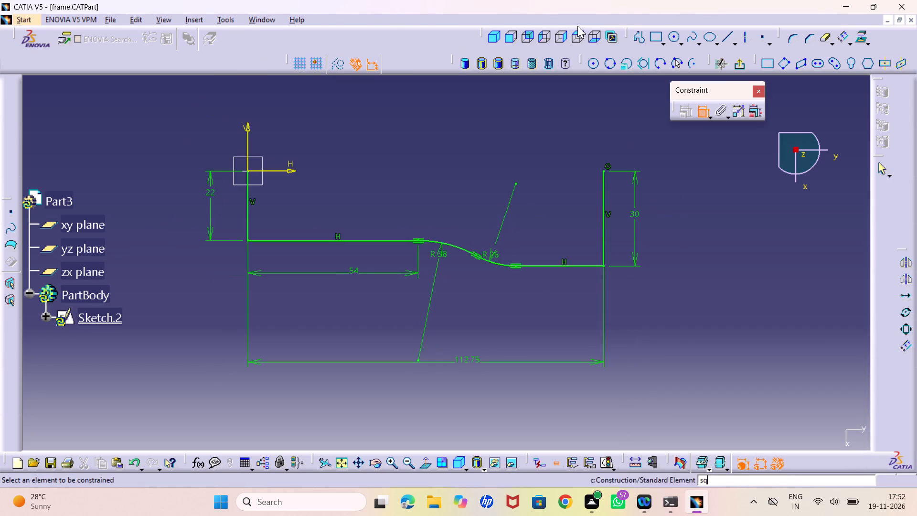
{"action": "left_click", "coordinate": [739, 68]}
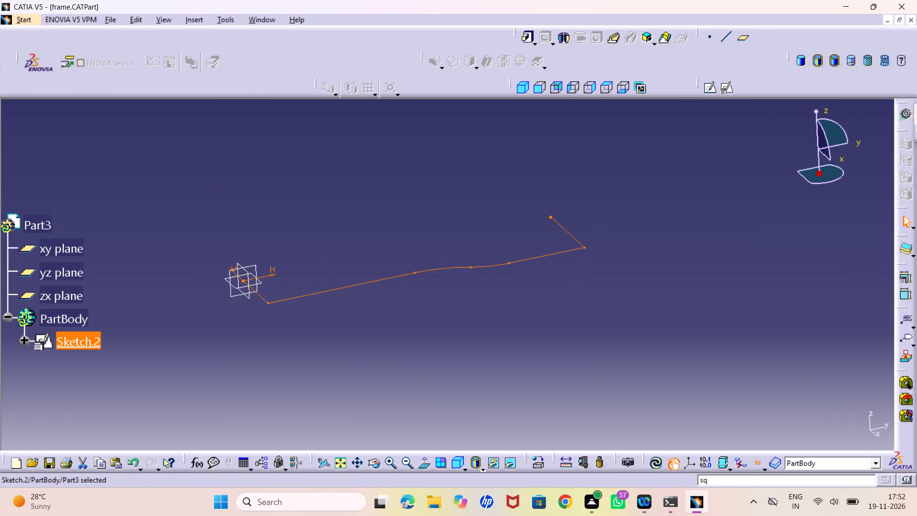
Create a positioned sketch on the yz plane, keeping the implicit origin and orientation.
{"action": "middle_click_drag", "start_coordinate": [203, 326], "coordinate": [220, 298]}
{"action": "right_click", "coordinate": [222, 324]}
{"action": "middle_click_drag", "start_coordinate": [212, 312], "coordinate": [259, 306]}
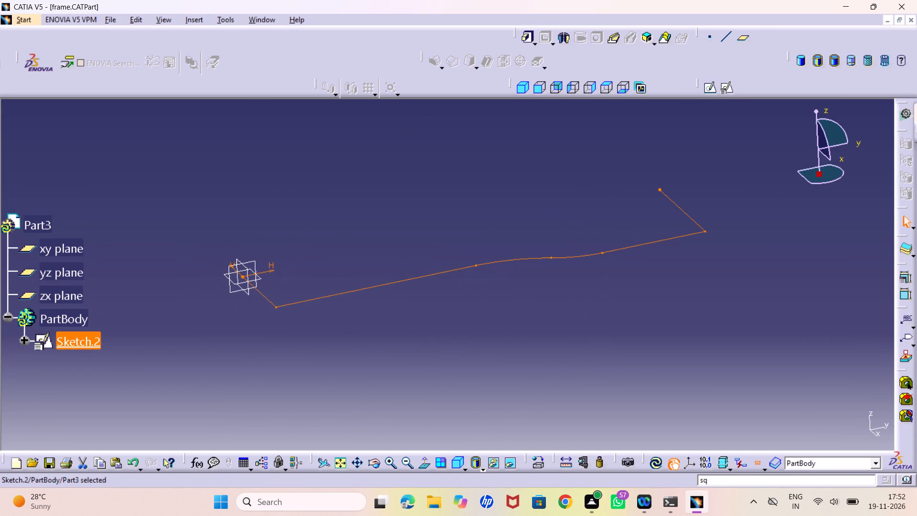
{"action": "left_click", "coordinate": [235, 294]}
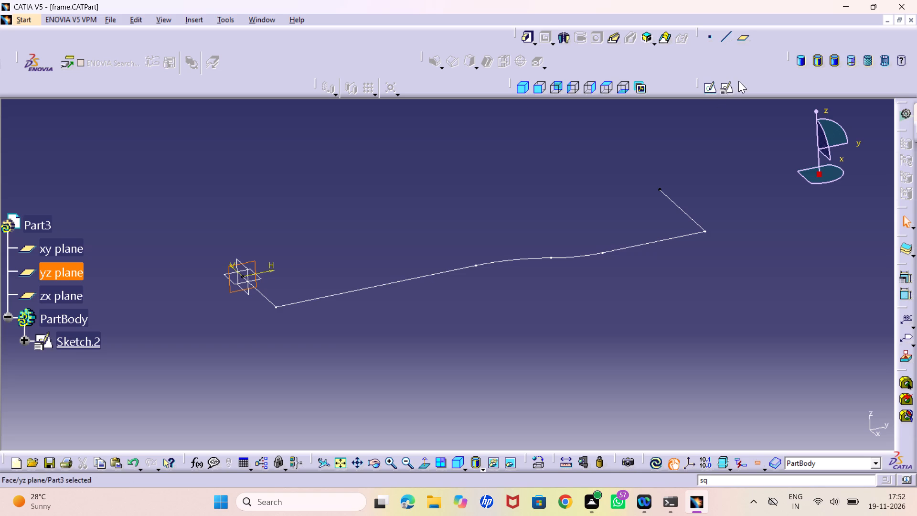
{"action": "left_click", "coordinate": [727, 91]}
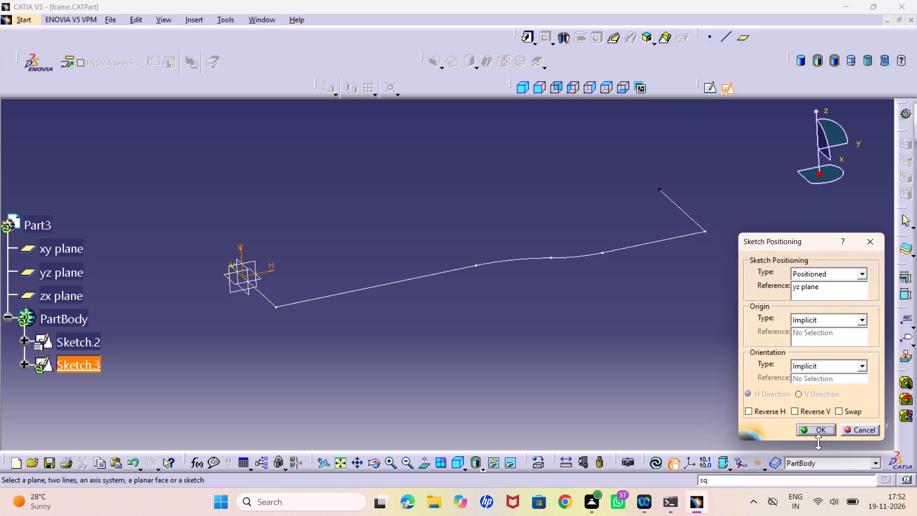
{"action": "left_click", "coordinate": [809, 430]}
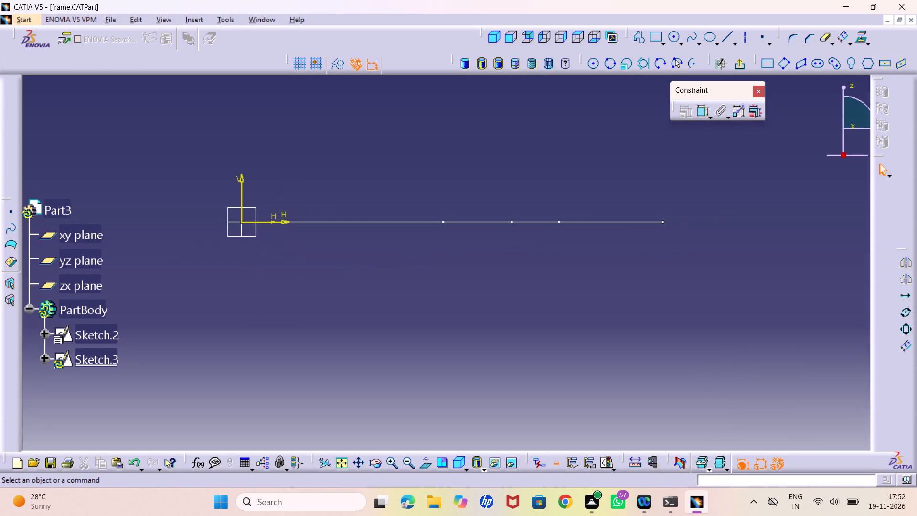
Draw a closed I-shaped profile around the origin, with flanges about 17 mm wide and a web about 4.7 mm wide and 16.8 mm high.
{"action": "middle_click_drag", "start_coordinate": [292, 176], "coordinate": [382, 162]}
{"action": "right_click", "coordinate": [388, 205]}
{"action": "middle_click_drag", "start_coordinate": [358, 175], "coordinate": [452, 196]}
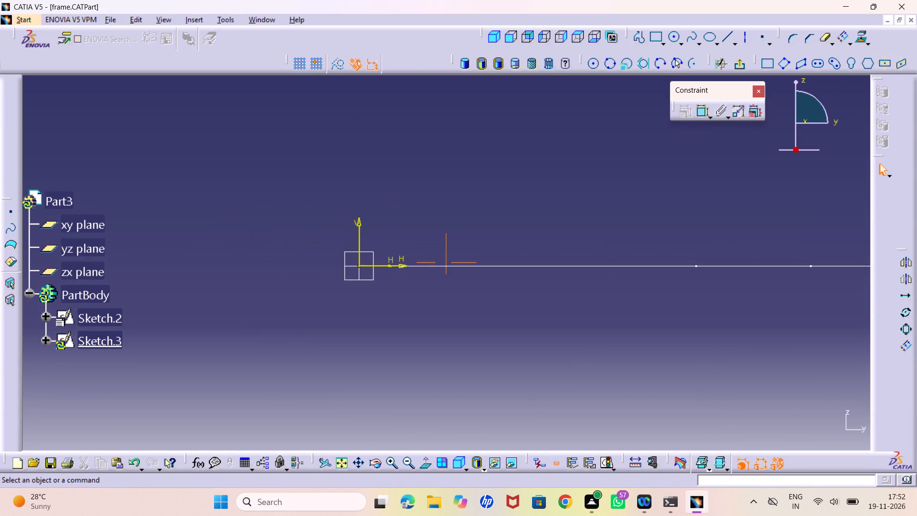
{"action": "middle_click_drag", "start_coordinate": [411, 184], "coordinate": [403, 175]}
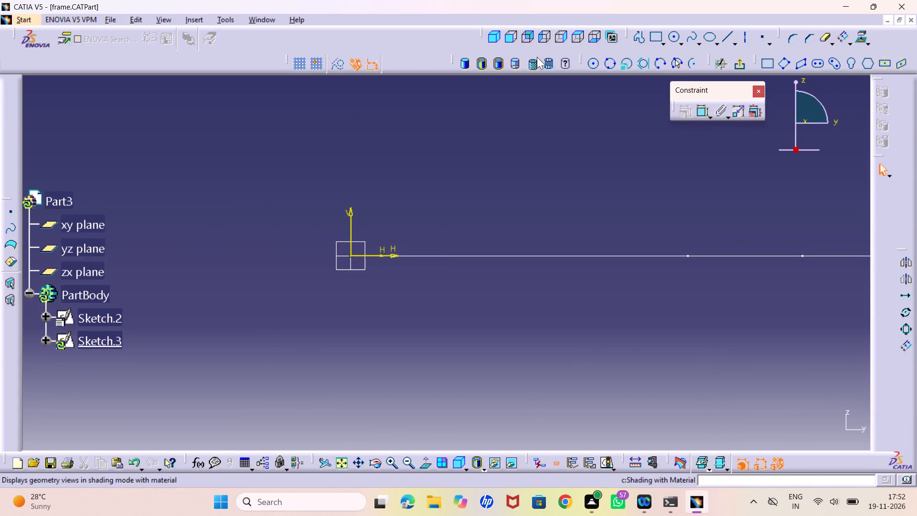
{"action": "double_click", "coordinate": [632, 36]}
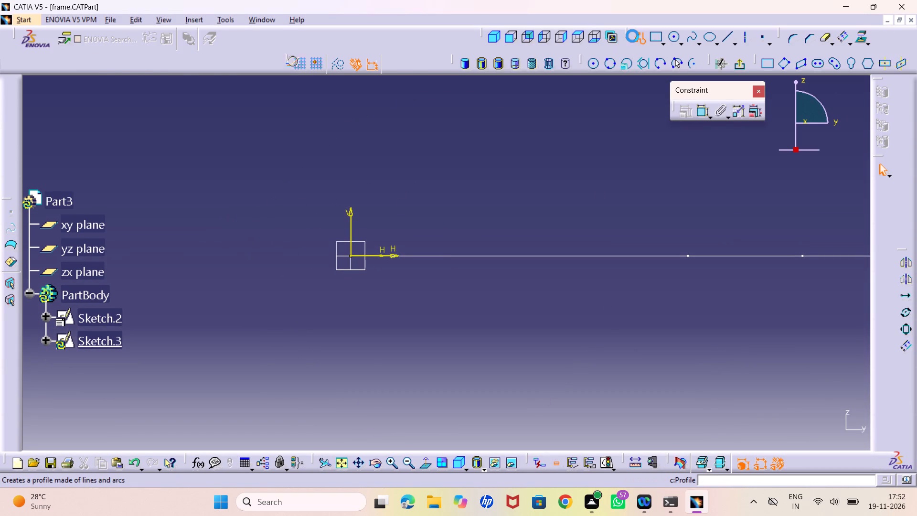
{"action": "left_click", "coordinate": [331, 212]}
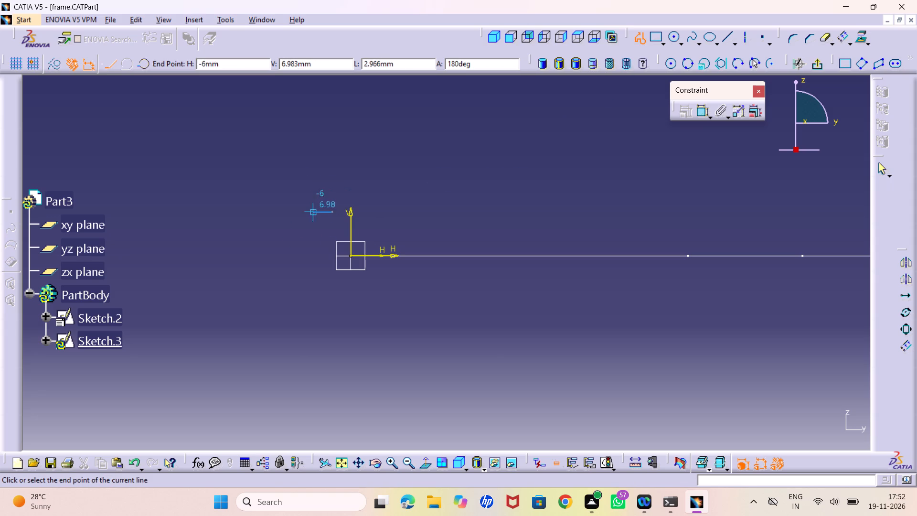
{"action": "left_click", "coordinate": [298, 212]}
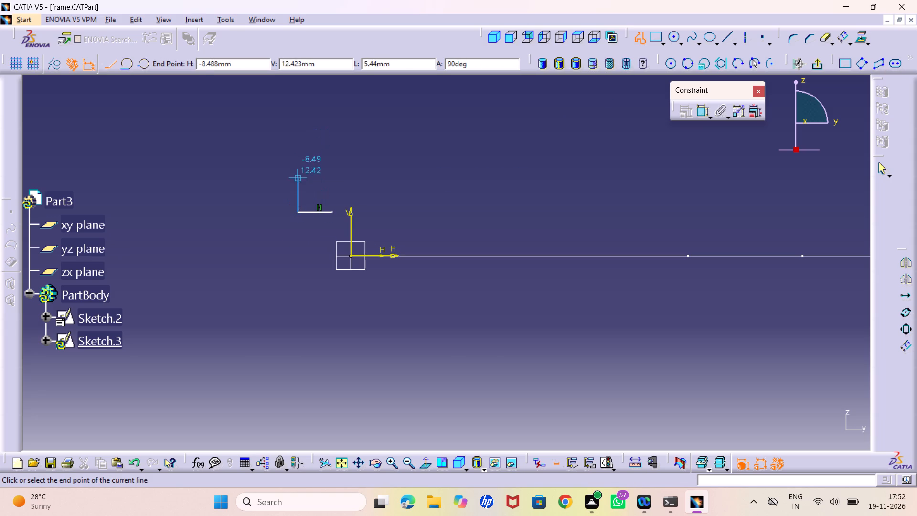
{"action": "left_click", "coordinate": [296, 193]}
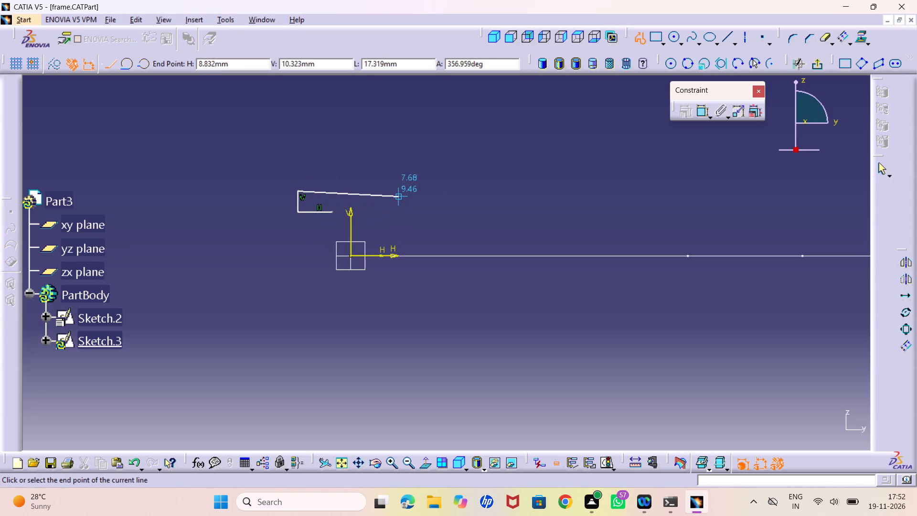
{"action": "left_click", "coordinate": [408, 191]}
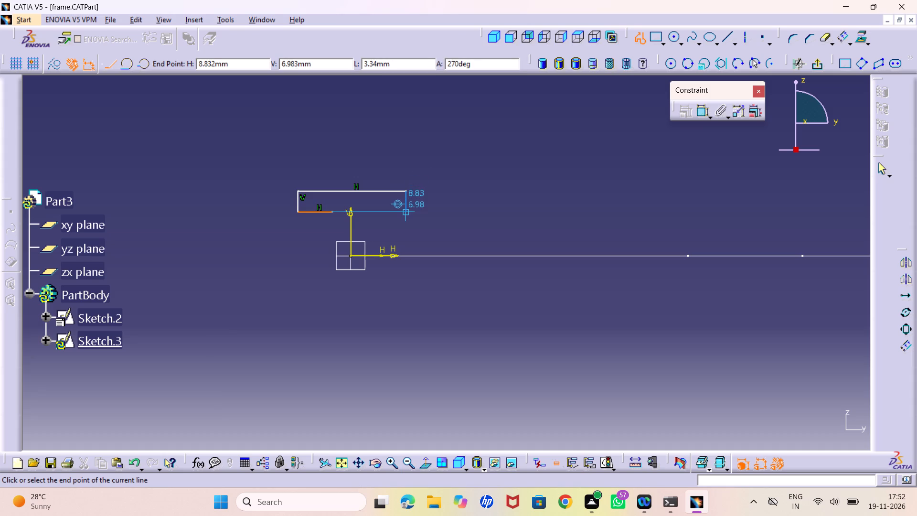
{"action": "left_click", "coordinate": [407, 213]}
{"action": "left_click", "coordinate": [360, 211]}
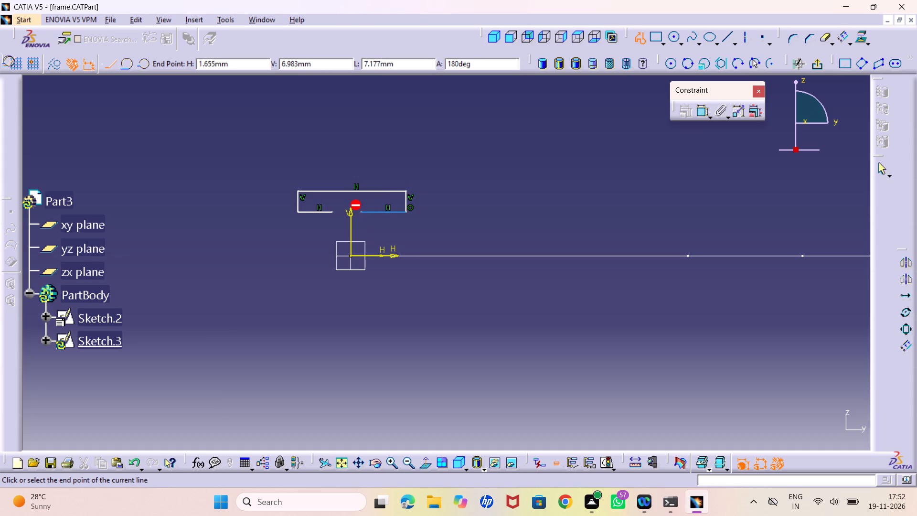
{"action": "left_click", "coordinate": [363, 317]}
{"action": "left_click", "coordinate": [405, 315]}
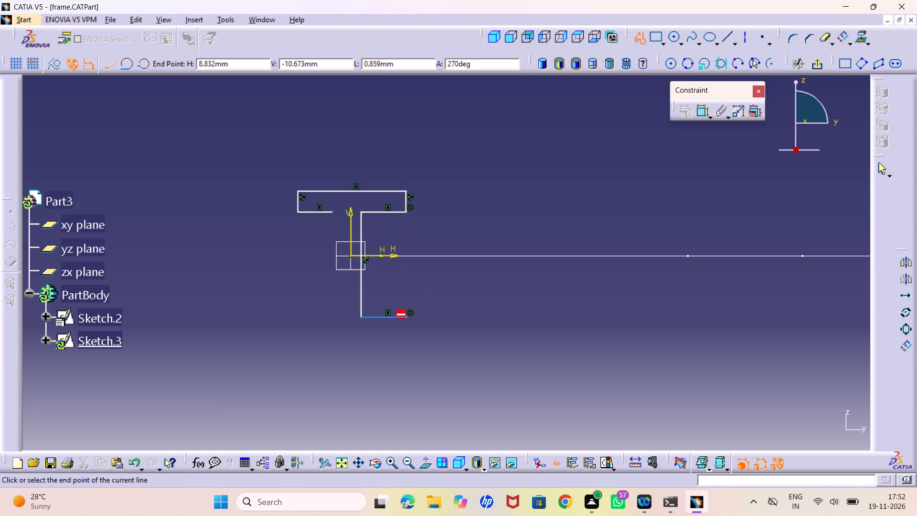
{"action": "left_click", "coordinate": [407, 342]}
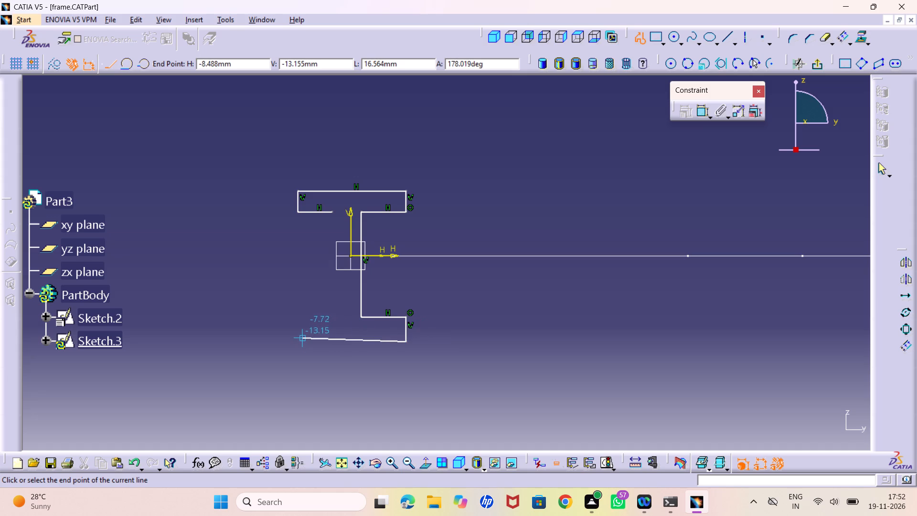
{"action": "left_click", "coordinate": [299, 340]}
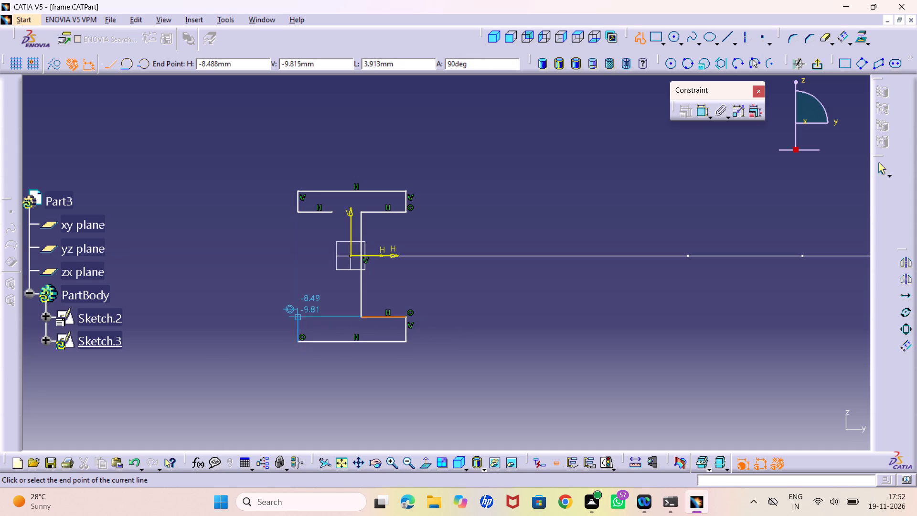
{"action": "left_click", "coordinate": [299, 318]}
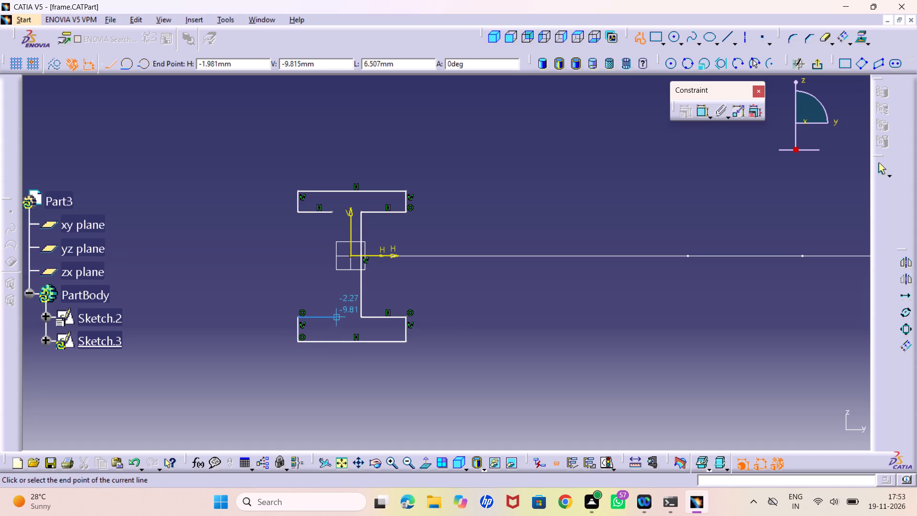
{"action": "left_click", "coordinate": [330, 317]}
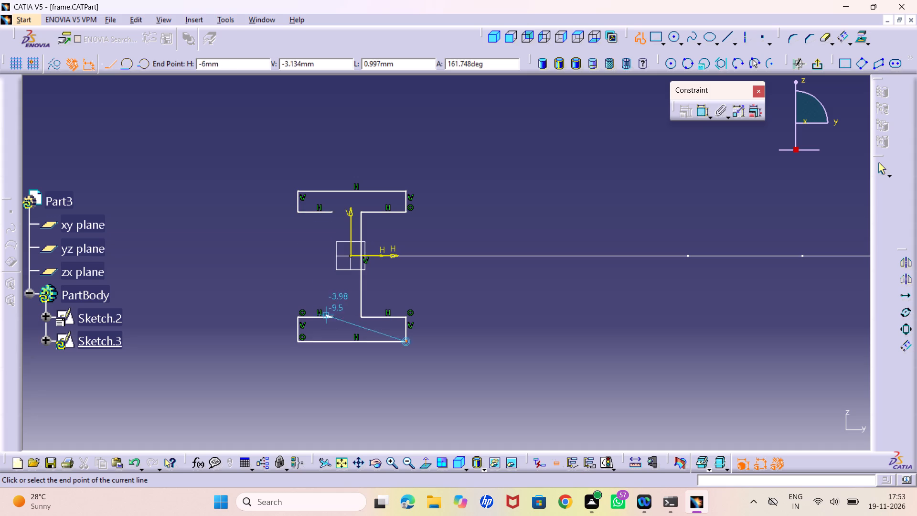
{"action": "left_click", "coordinate": [330, 215]}
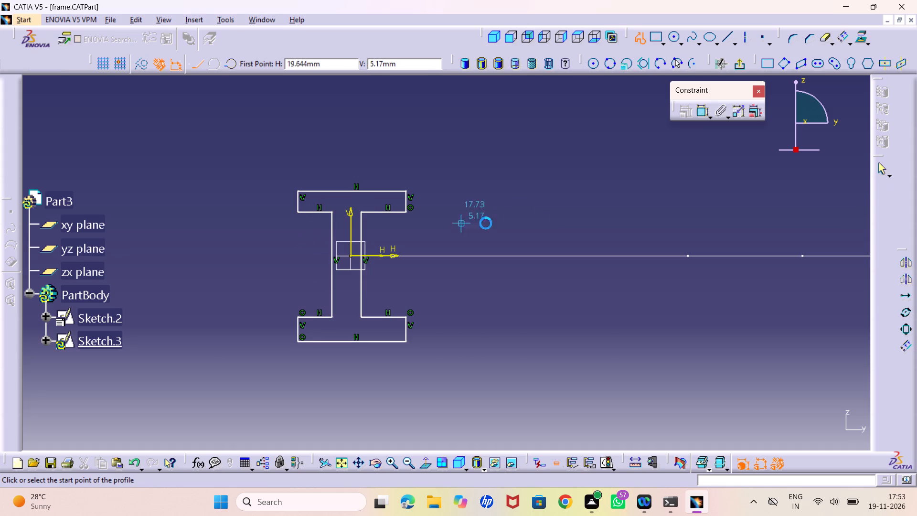
Constrain the two vertical end lines of the I-profile's lower flange to be symmetric about the vertical axis.
{"action": "double_click", "coordinate": [702, 110]}
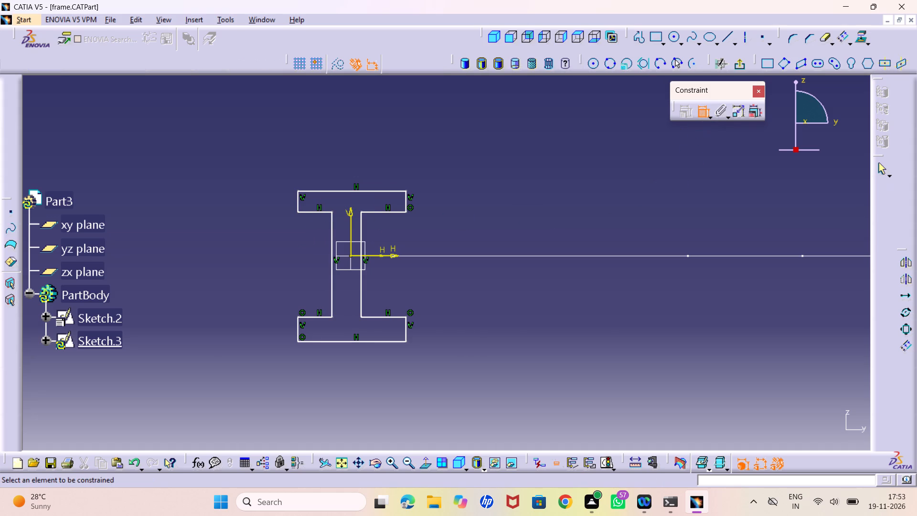
{"action": "left_click", "coordinate": [300, 327]}
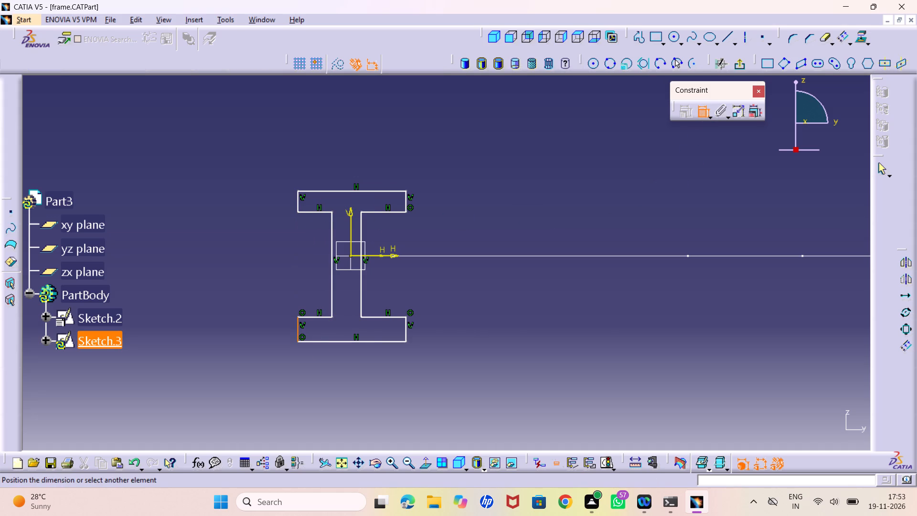
{"action": "left_click", "coordinate": [405, 332]}
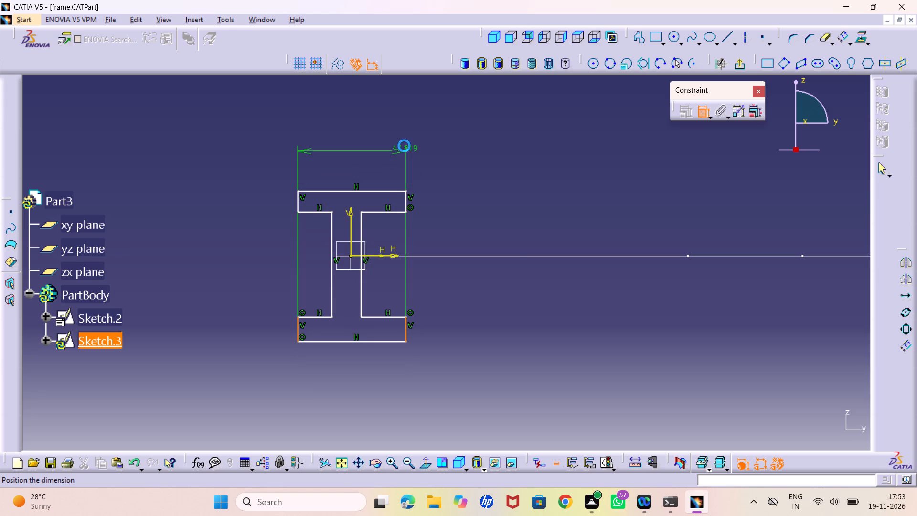
{"action": "right_click", "coordinate": [404, 146]}
{"action": "left_click", "coordinate": [450, 261]}
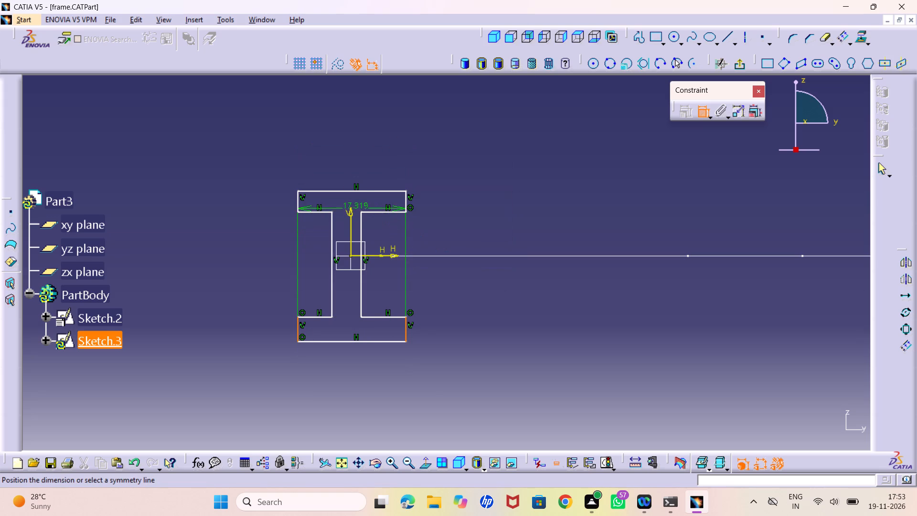
{"action": "left_click", "coordinate": [351, 213]}
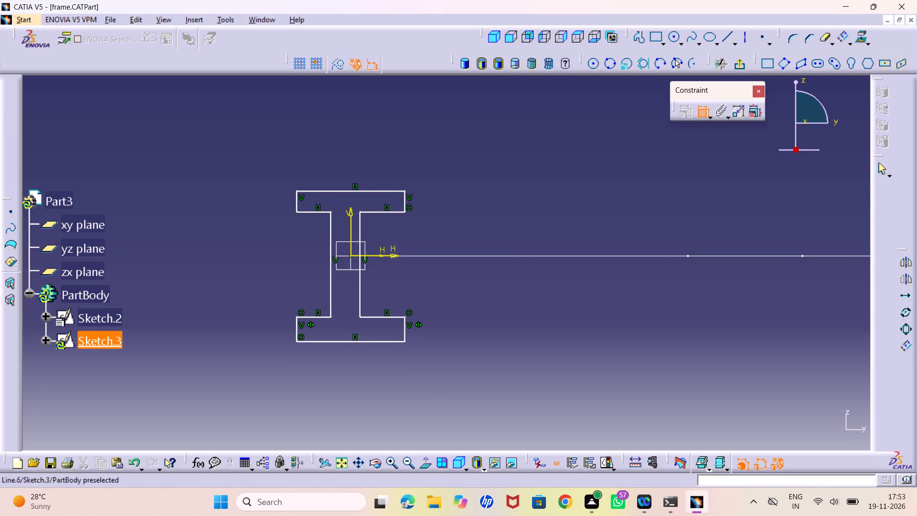
Dimension the distance between the web's two vertical lines and set it to 0.75 mm.
{"action": "left_click", "coordinate": [333, 287]}
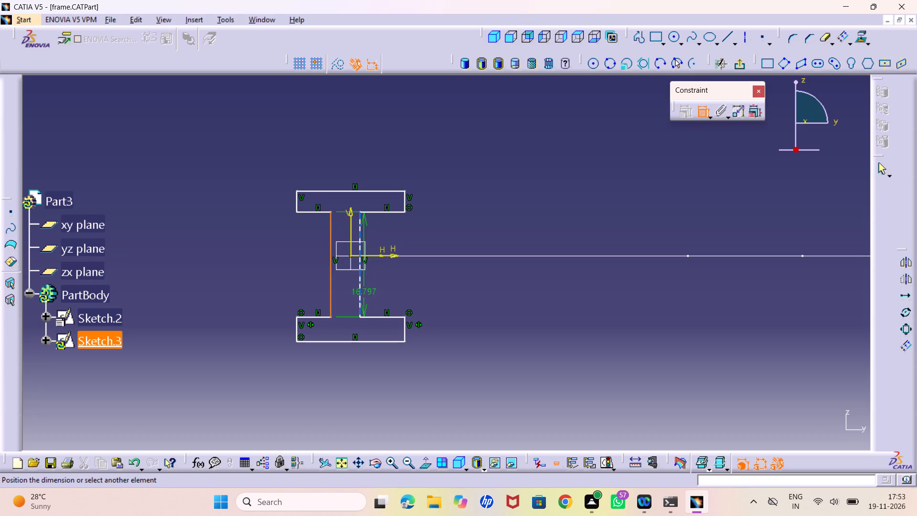
{"action": "left_click", "coordinate": [361, 289]}
{"action": "left_click", "coordinate": [377, 279]}
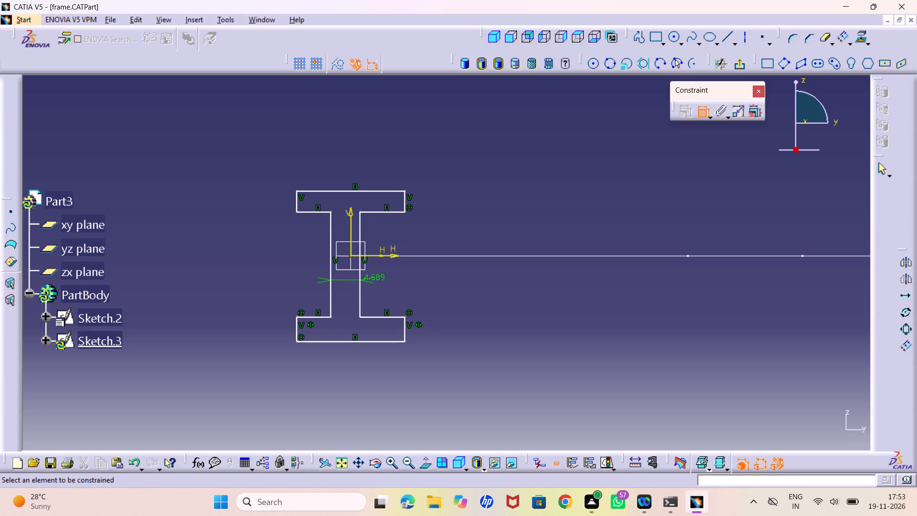
{"action": "double_click", "coordinate": [373, 276]}
{"action": "type", "text": ".75"}
{"action": "key", "text": "Return"}
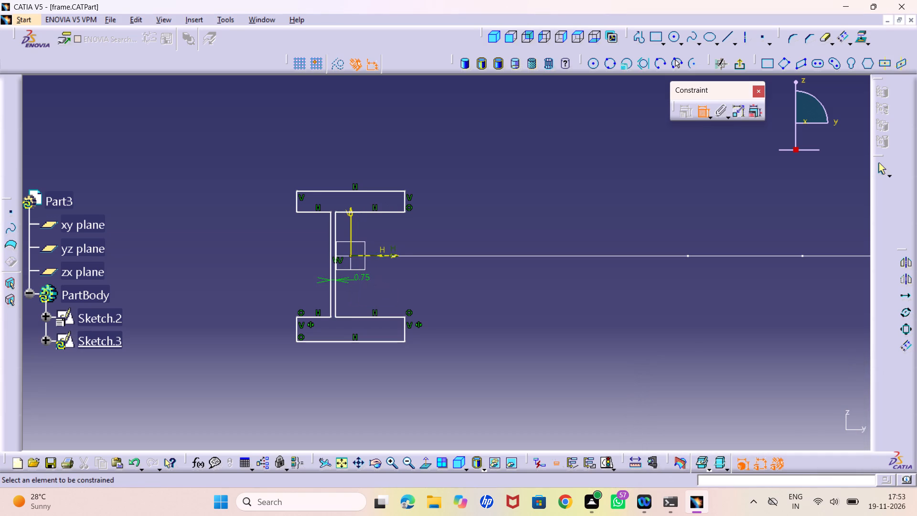
Constrain the web's two vertical lines to be symmetric about the vertical axis.
{"action": "left_click", "coordinate": [332, 292]}
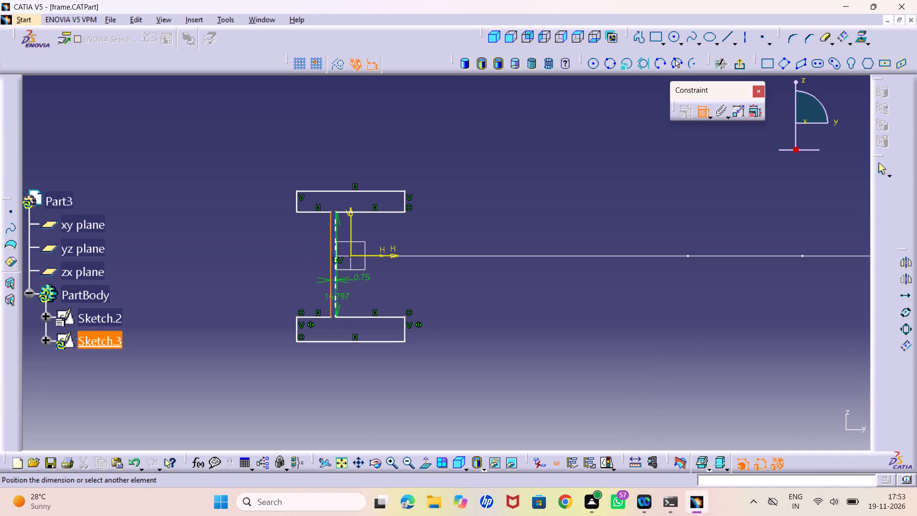
{"action": "left_click", "coordinate": [336, 296]}
{"action": "right_click", "coordinate": [359, 158]}
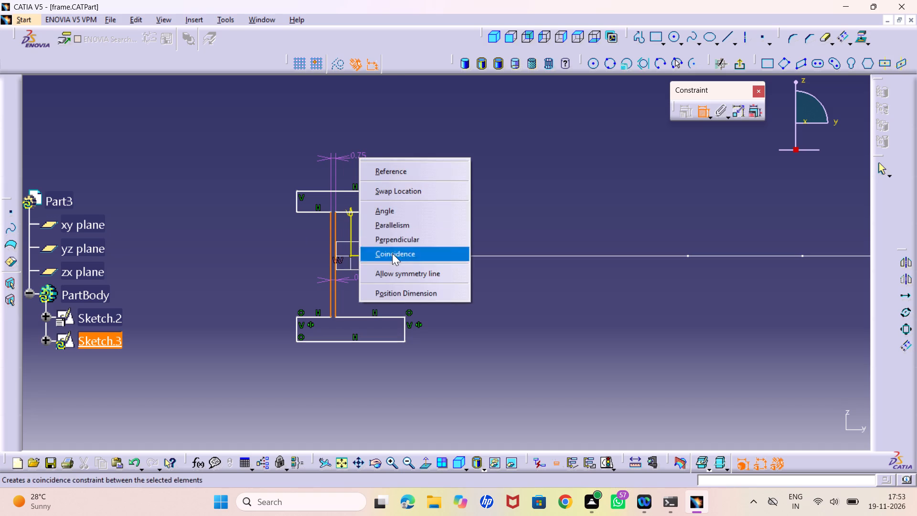
{"action": "left_click", "coordinate": [392, 269]}
{"action": "left_click", "coordinate": [351, 218]}
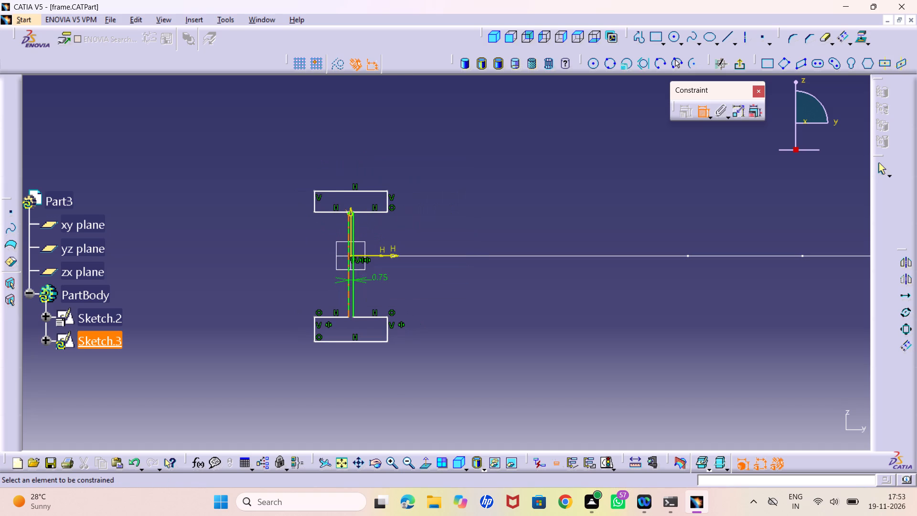
Dimension the thickness of the I-profile's upper and lower flanges at their end lines and set each to 2 mm.
{"action": "left_click", "coordinate": [388, 195]}
{"action": "left_click", "coordinate": [425, 203]}
{"action": "double_click", "coordinate": [424, 199]}
{"action": "key", "text": "2"}
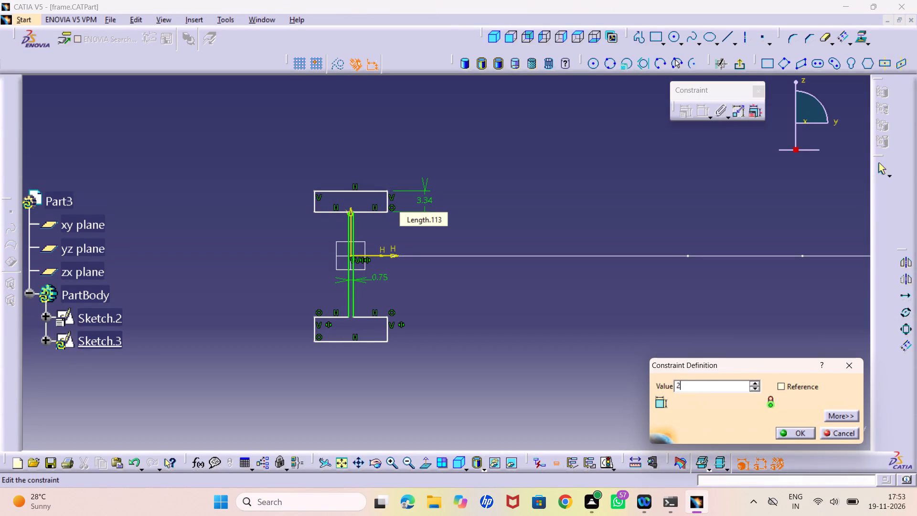
{"action": "key", "text": "Return"}
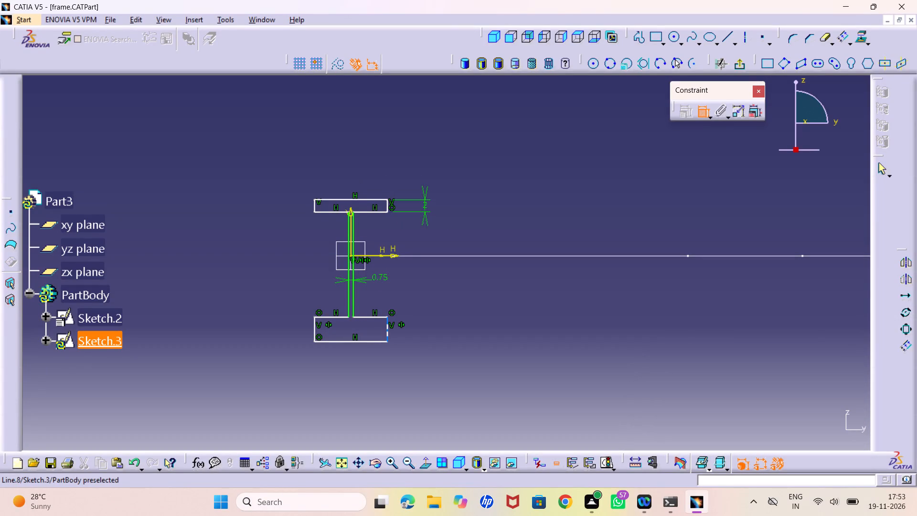
{"action": "left_click_drag", "start_coordinate": [389, 333], "coordinate": [393, 333]}
{"action": "left_click", "coordinate": [417, 328]}
{"action": "double_click", "coordinate": [410, 323]}
{"action": "key", "text": "2"}
{"action": "key", "text": "Return"}
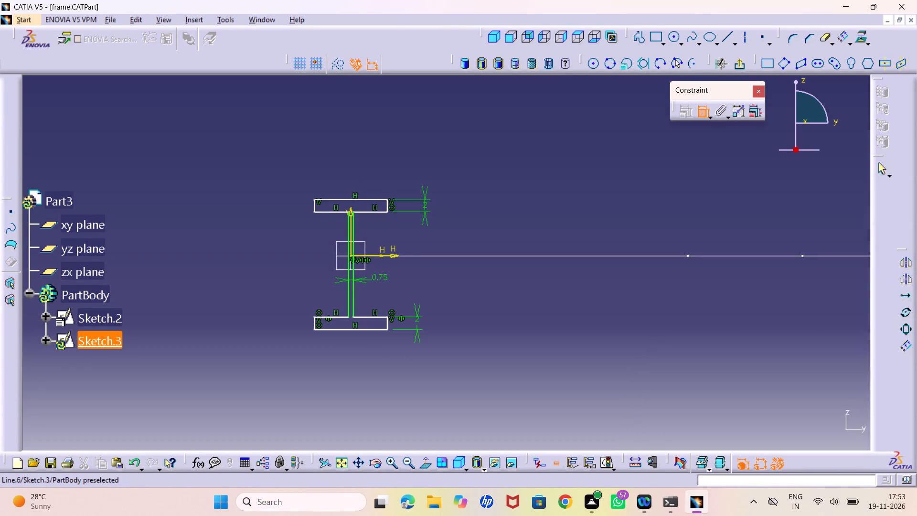
Constrain the outer horizontal edges of the two flanges to be symmetric about the horizontal axis.
{"action": "left_click", "coordinate": [334, 328]}
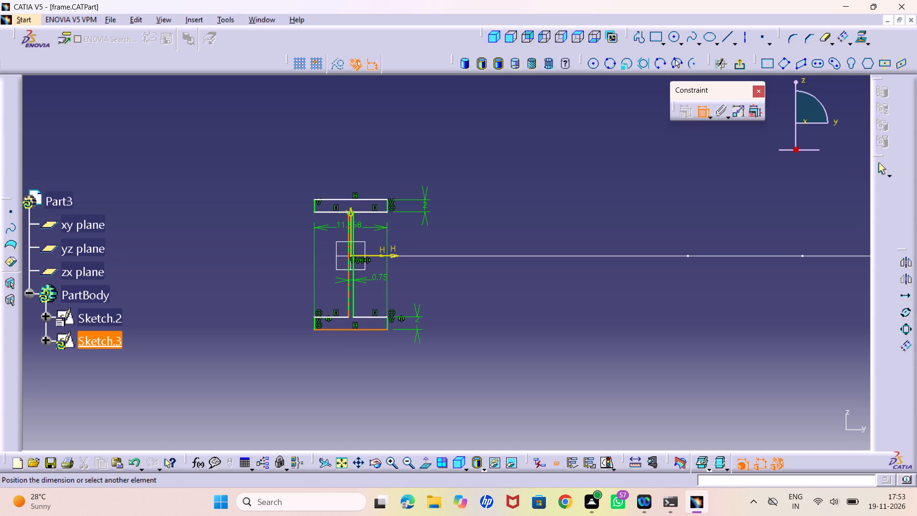
{"action": "left_click", "coordinate": [364, 201]}
{"action": "right_click", "coordinate": [496, 276]}
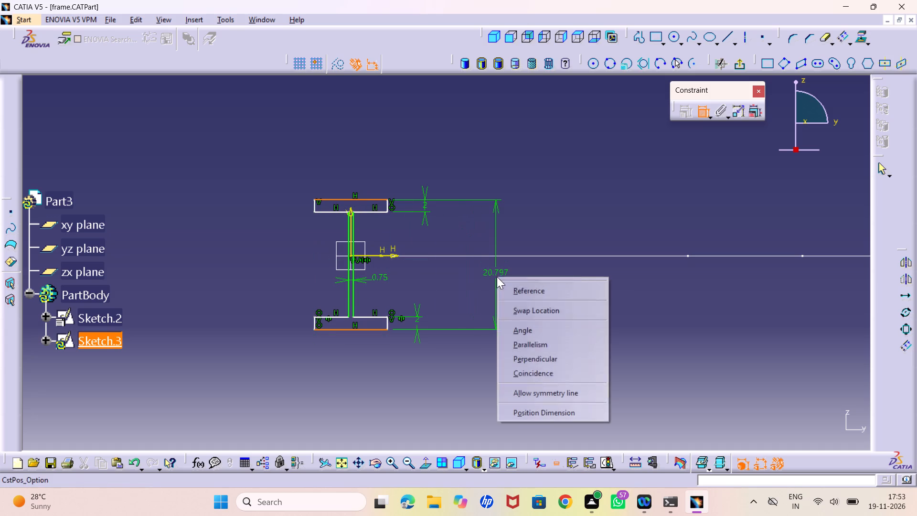
{"action": "left_click", "coordinate": [544, 387]}
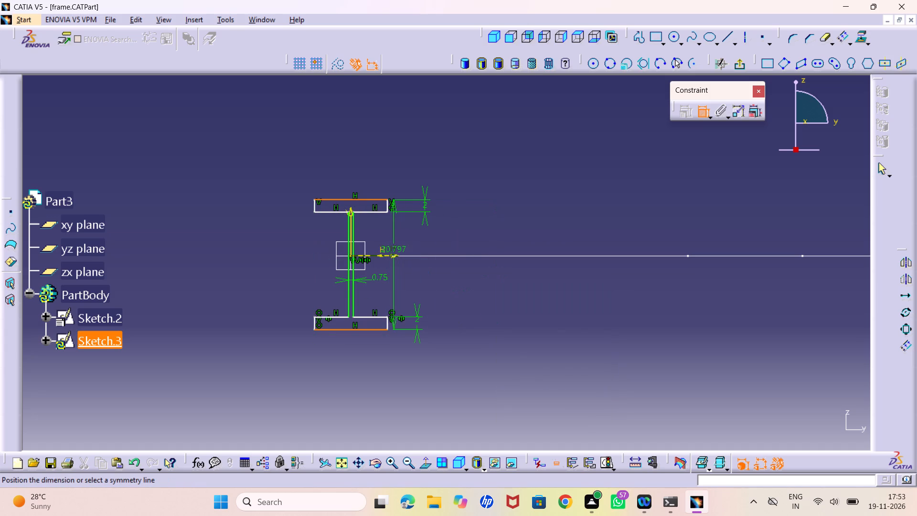
{"action": "left_click", "coordinate": [394, 254]}
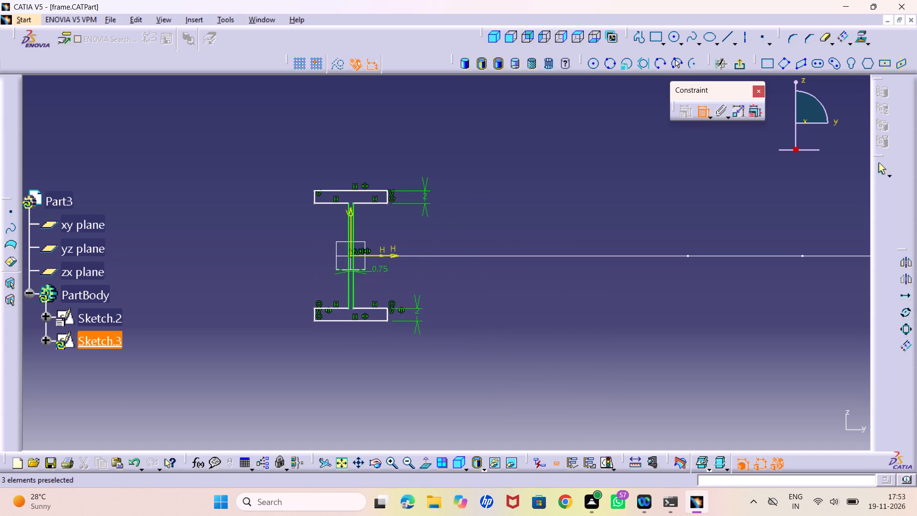
Dimension the I-profile's overall height between the flanges' outer edges and set it to 18 mm.
{"action": "left_click", "coordinate": [323, 189]}
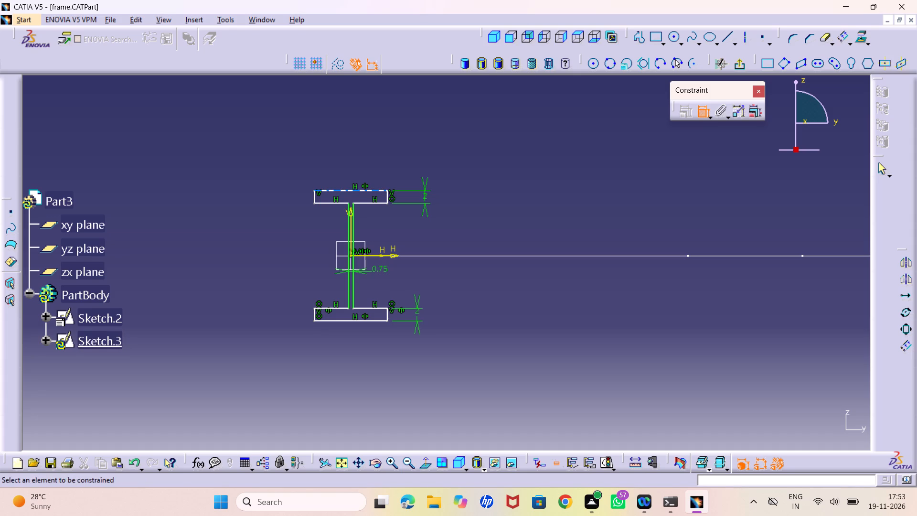
{"action": "left_click", "coordinate": [328, 190]}
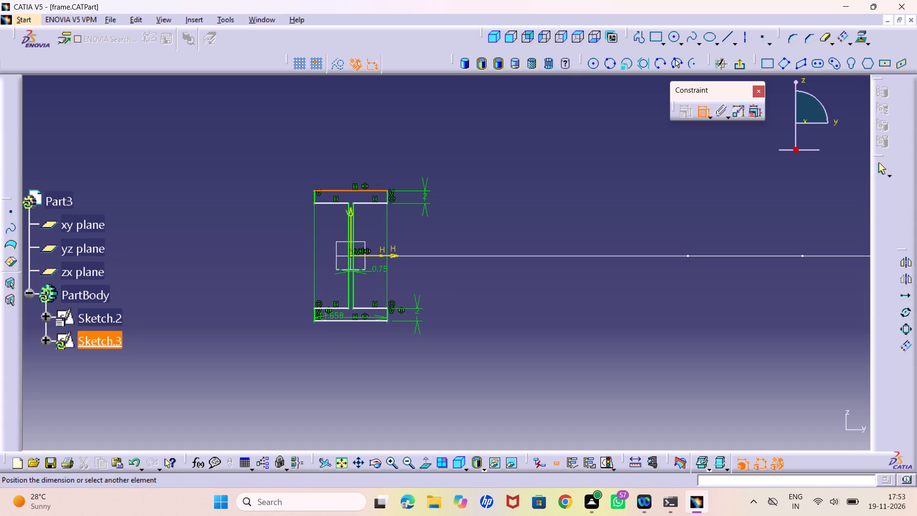
{"action": "left_click", "coordinate": [326, 321]}
{"action": "left_click", "coordinate": [266, 260]}
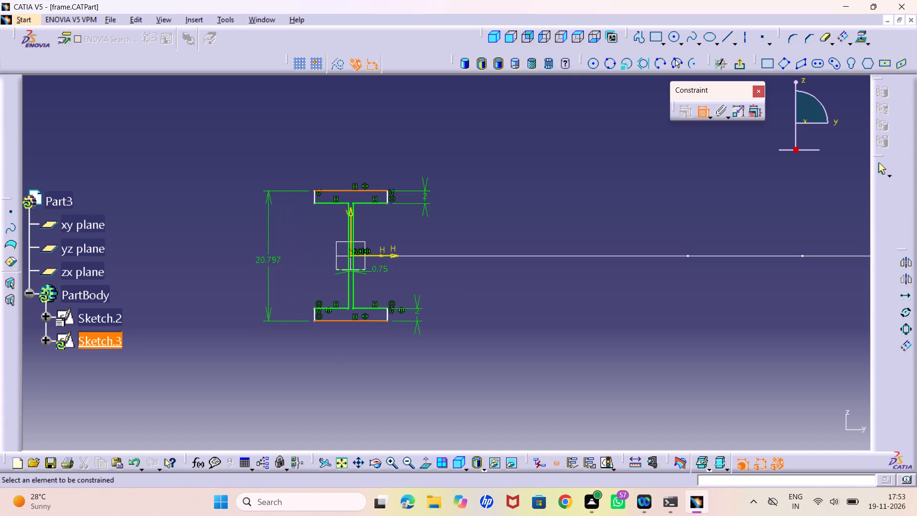
{"action": "double_click", "coordinate": [266, 259]}
{"action": "type", "text": "18"}
{"action": "key", "text": "Return"}
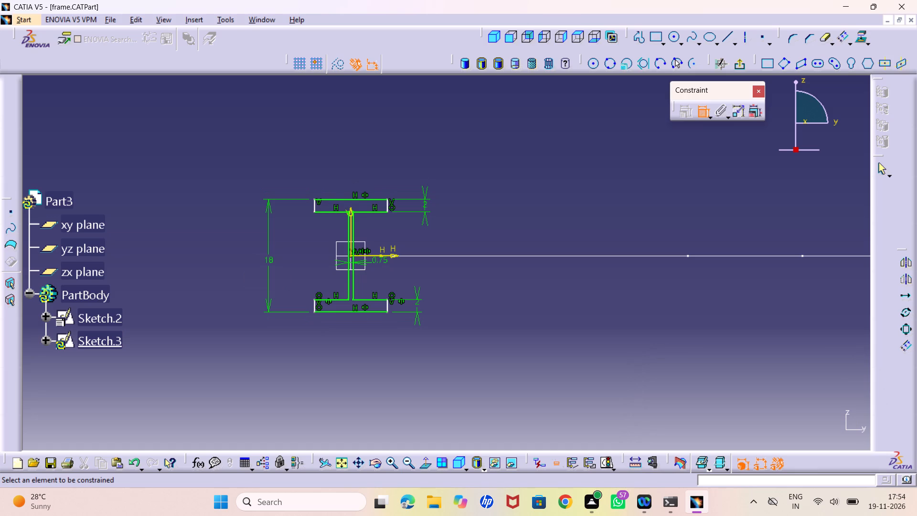
Dimension the vertical distance between the inner edges of the upper and lower flanges.
{"action": "left_click", "coordinate": [325, 213]}
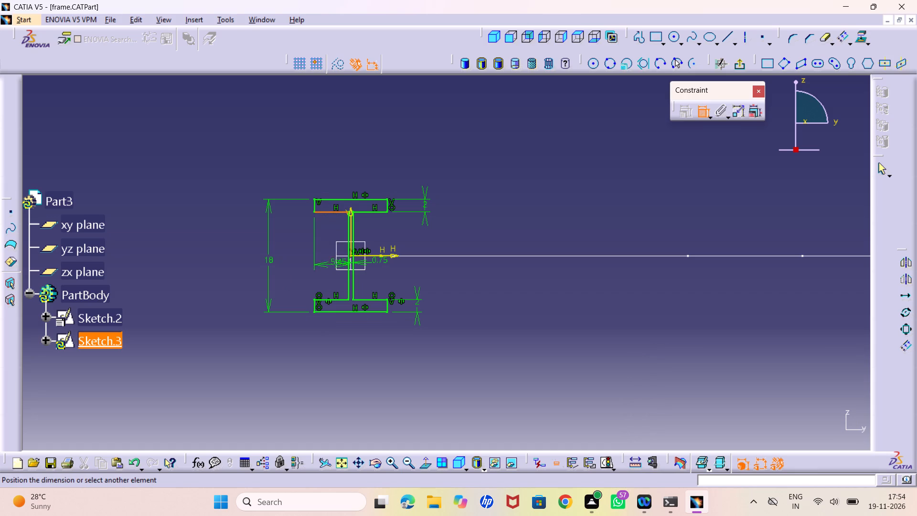
{"action": "left_click", "coordinate": [342, 300]}
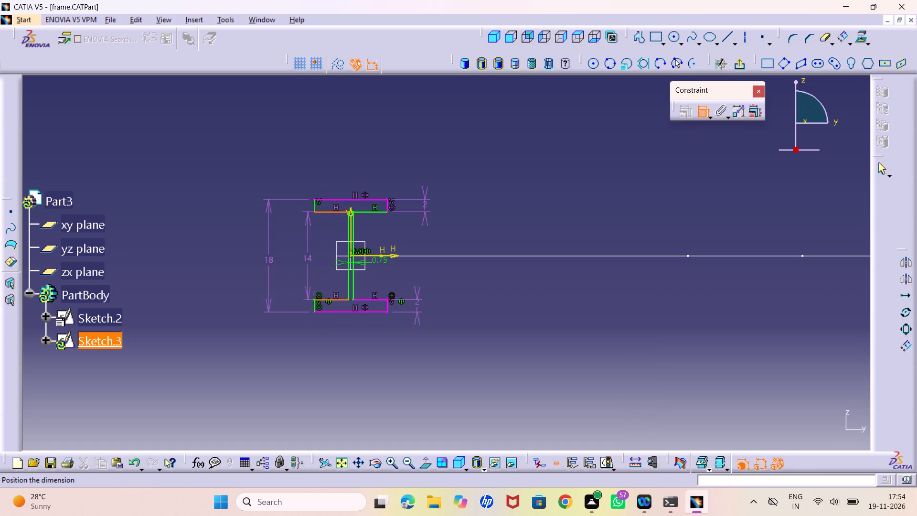
{"action": "left_click", "coordinate": [302, 252]}
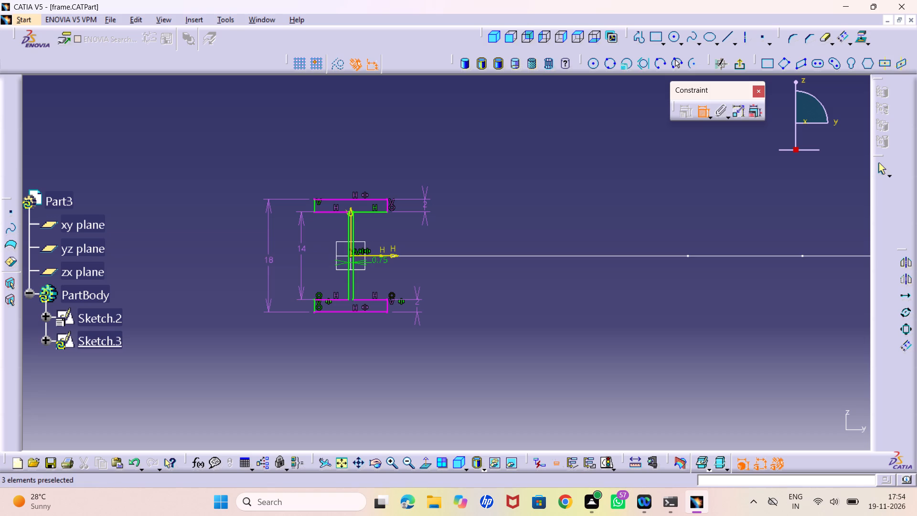
Delete the thickness dimension of the lower flange.
{"action": "right_click", "coordinate": [420, 302]}
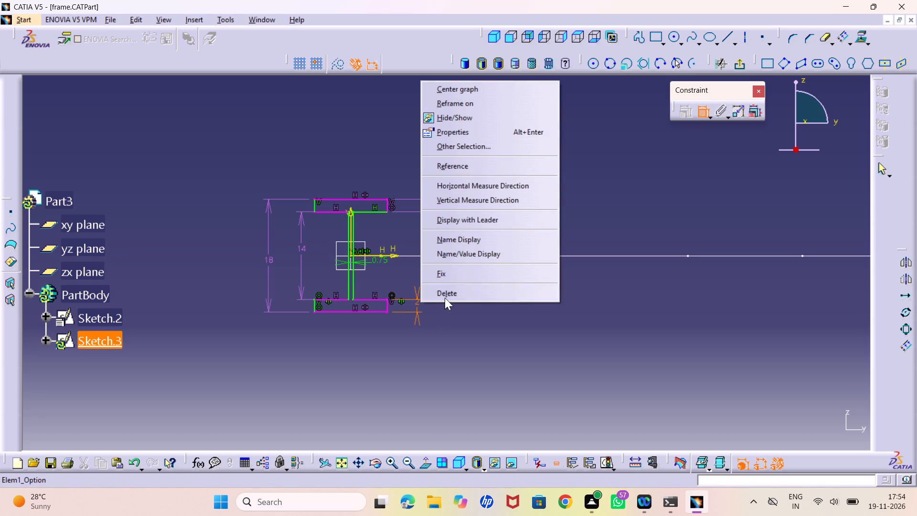
{"action": "left_click", "coordinate": [444, 294]}
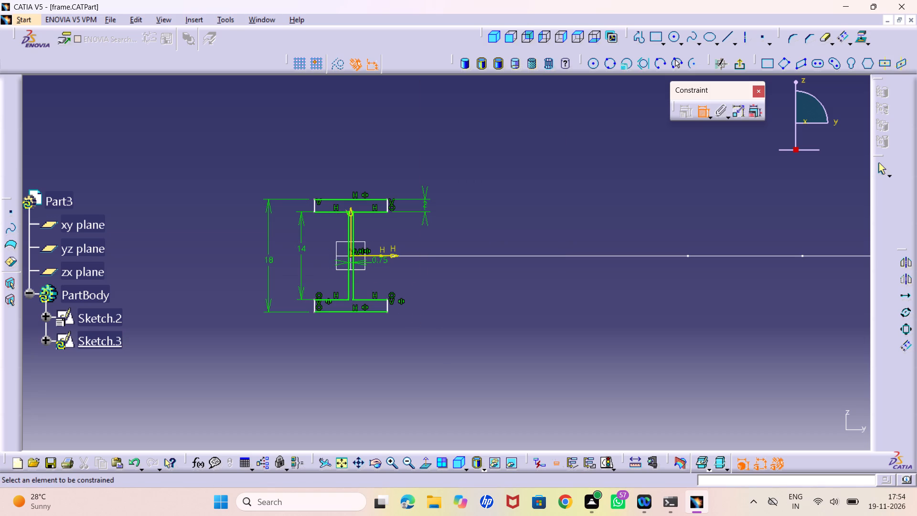
Dimension the upper flange's width, set it to 12 mm, and exit the section sketch.
{"action": "left_click", "coordinate": [346, 197]}
{"action": "triple_click", "coordinate": [346, 161]}
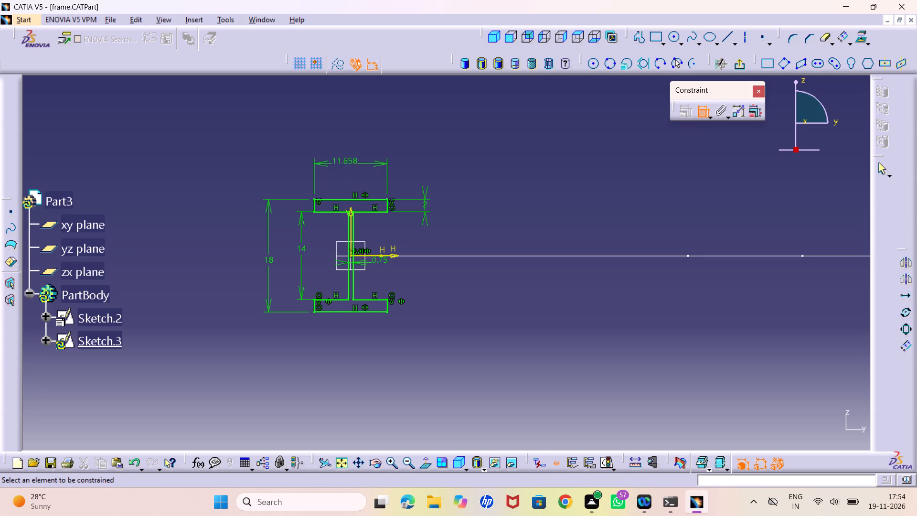
{"action": "double_click", "coordinate": [347, 159]}
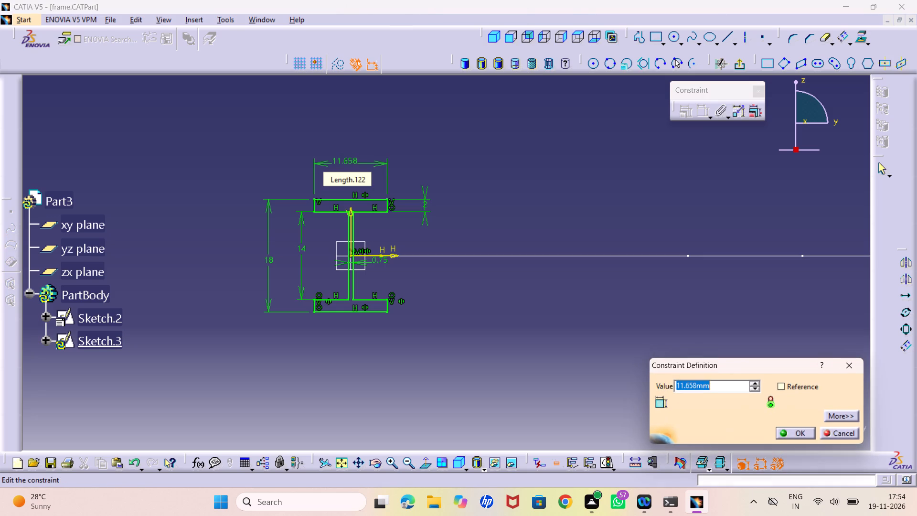
{"action": "type", "text": "12"}
{"action": "key", "text": "Return"}
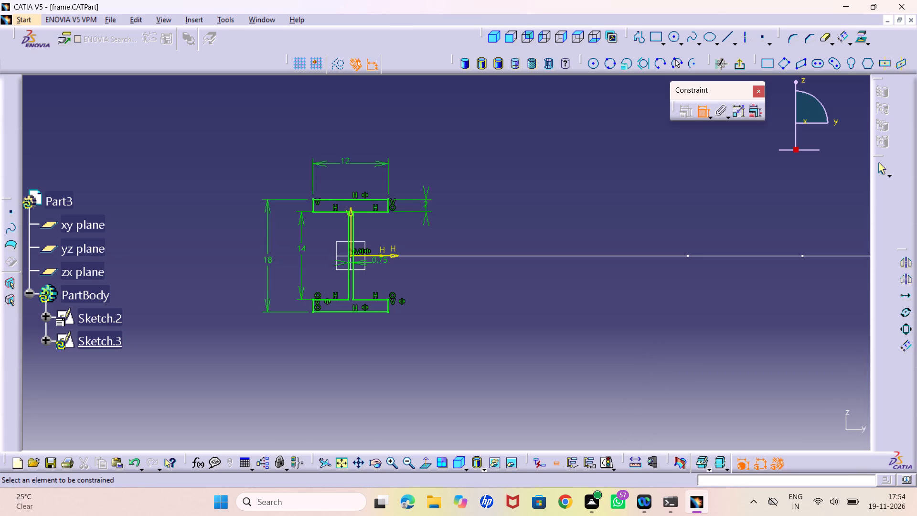
{"action": "left_click", "coordinate": [740, 62]}
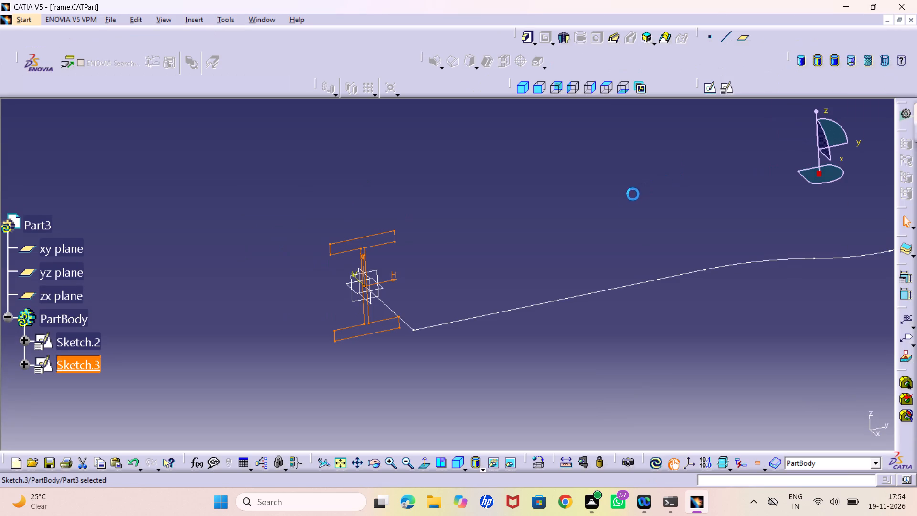
Create a rib using the I-shaped Sketch.3 as the profile and the base outline Sketch.2 as the center curve.
{"action": "middle_click_drag", "start_coordinate": [500, 234], "coordinate": [427, 204]}
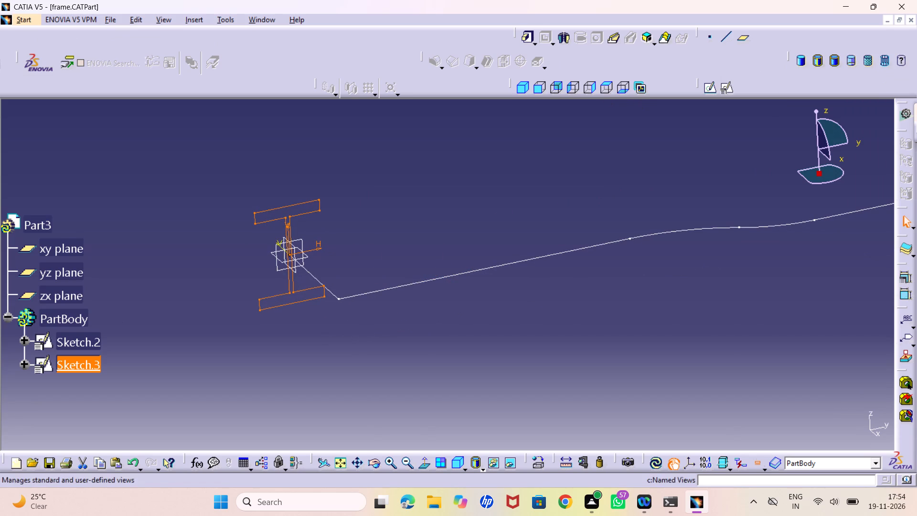
{"action": "left_click", "coordinate": [618, 39]}
{"action": "middle_click_drag", "start_coordinate": [471, 214], "coordinate": [452, 185]}
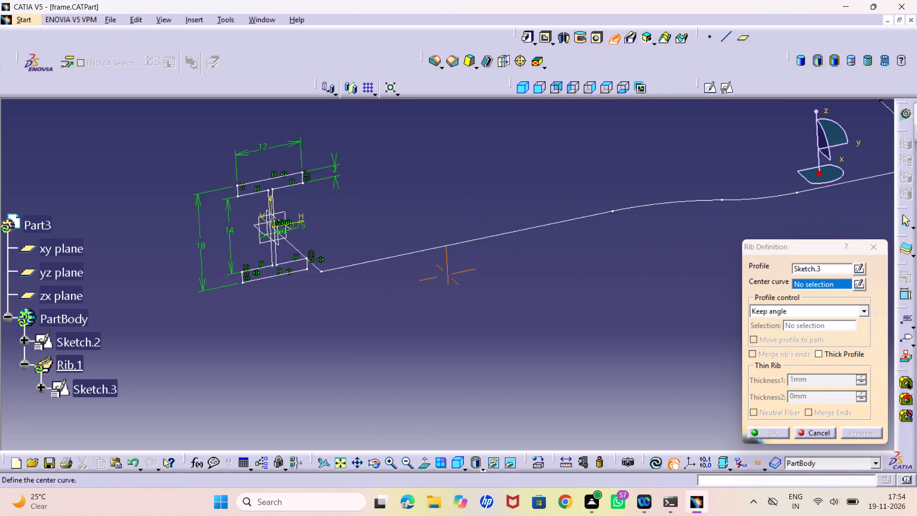
{"action": "middle_click_drag", "start_coordinate": [452, 185], "coordinate": [453, 191]}
{"action": "right_click", "coordinate": [450, 182]}
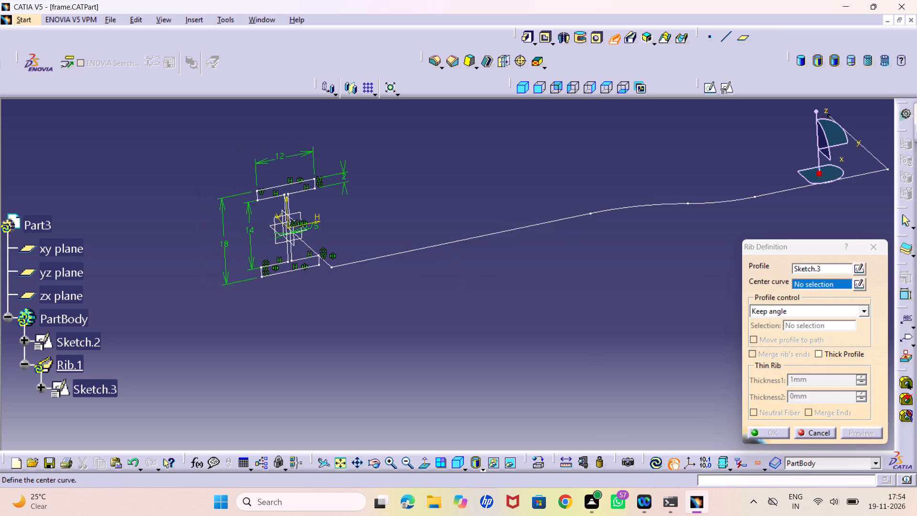
{"action": "left_click", "coordinate": [425, 250]}
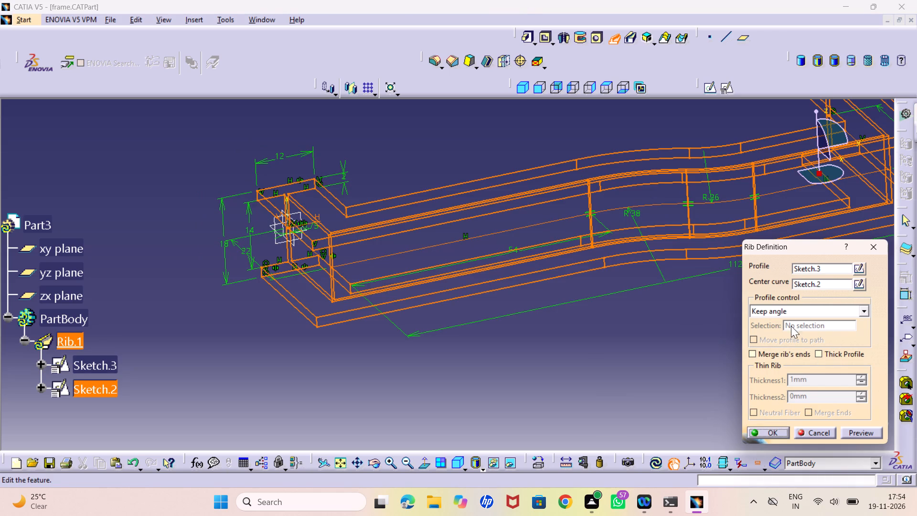
{"action": "middle_click_drag", "start_coordinate": [327, 265], "coordinate": [340, 381]}
{"action": "right_click_drag", "start_coordinate": [327, 265], "coordinate": [340, 381]}
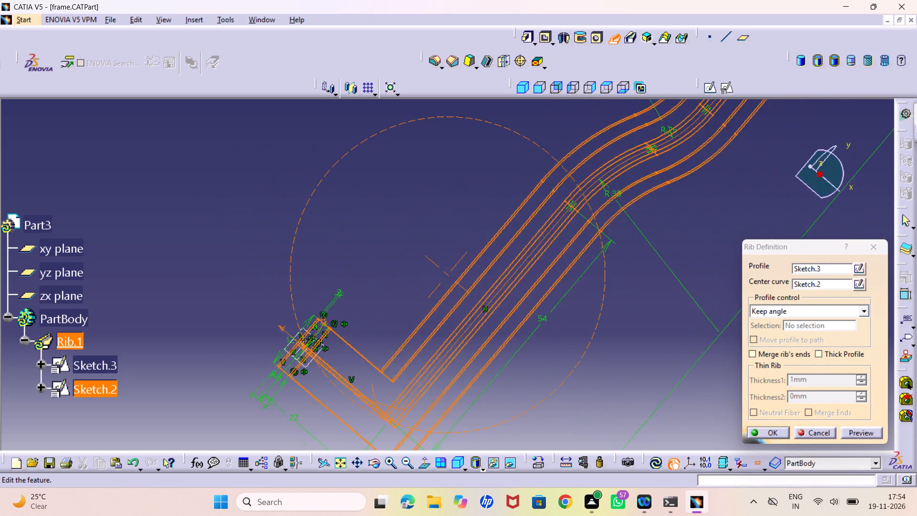
{"action": "middle_click_drag", "start_coordinate": [340, 381], "coordinate": [265, 285]}
{"action": "right_click_drag", "start_coordinate": [340, 381], "coordinate": [265, 285]}
{"action": "middle_click_drag", "start_coordinate": [410, 370], "coordinate": [435, 315]}
{"action": "right_click_drag", "start_coordinate": [410, 370], "coordinate": [435, 315]}
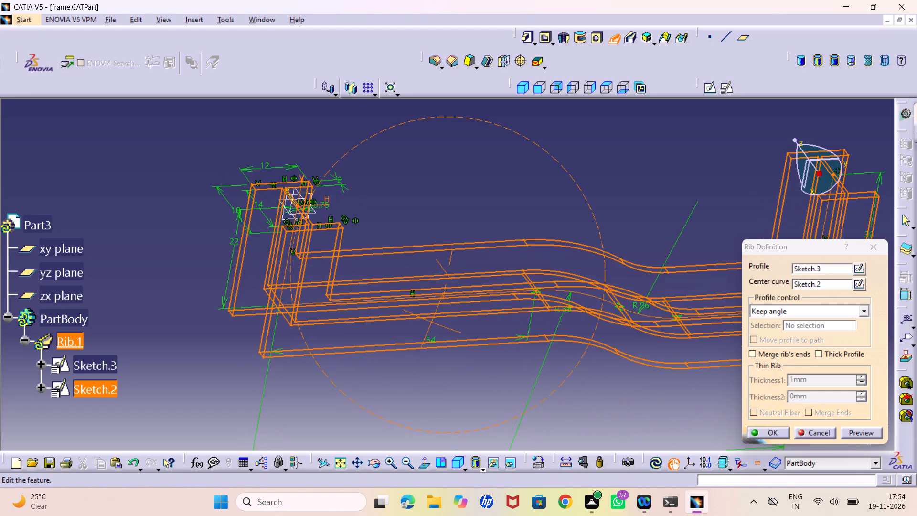
{"action": "middle_click_drag", "start_coordinate": [435, 315], "coordinate": [461, 285]}
{"action": "right_click_drag", "start_coordinate": [435, 315], "coordinate": [461, 285]}
{"action": "middle_click_drag", "start_coordinate": [334, 280], "coordinate": [364, 366]}
{"action": "right_click_drag", "start_coordinate": [334, 280], "coordinate": [364, 366]}
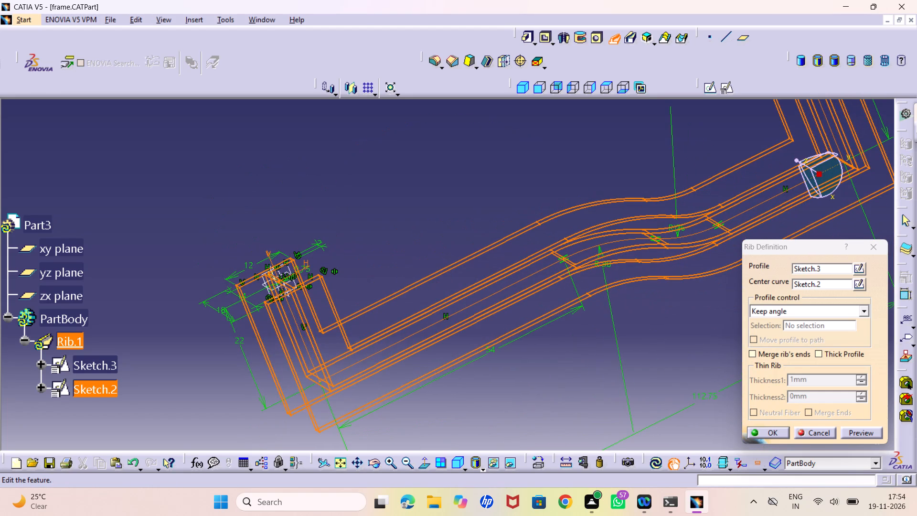
{"action": "middle_click_drag", "start_coordinate": [473, 289], "coordinate": [444, 279]}
{"action": "right_click_drag", "start_coordinate": [473, 289], "coordinate": [444, 279]}
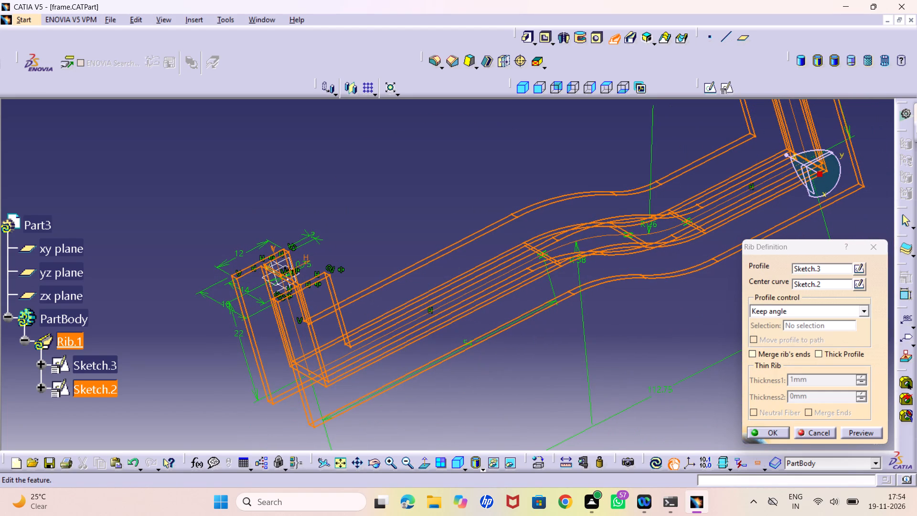
{"action": "left_click", "coordinate": [849, 431]}
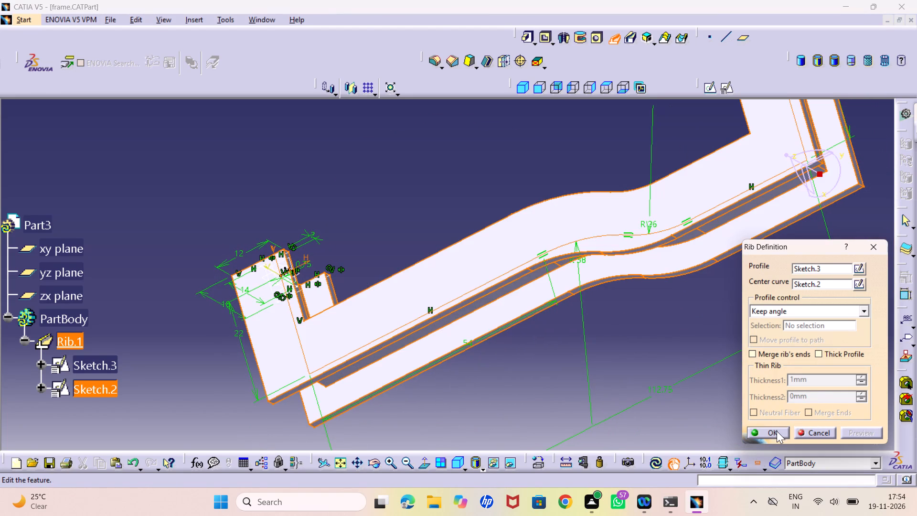
{"action": "left_click", "coordinate": [776, 430]}
{"action": "left_click", "coordinate": [481, 390]}
Mirror the I-section rib about the yz plane.
{"action": "middle_click_drag", "start_coordinate": [392, 374], "coordinate": [418, 261]}
{"action": "right_click_drag", "start_coordinate": [391, 367], "coordinate": [418, 261]}
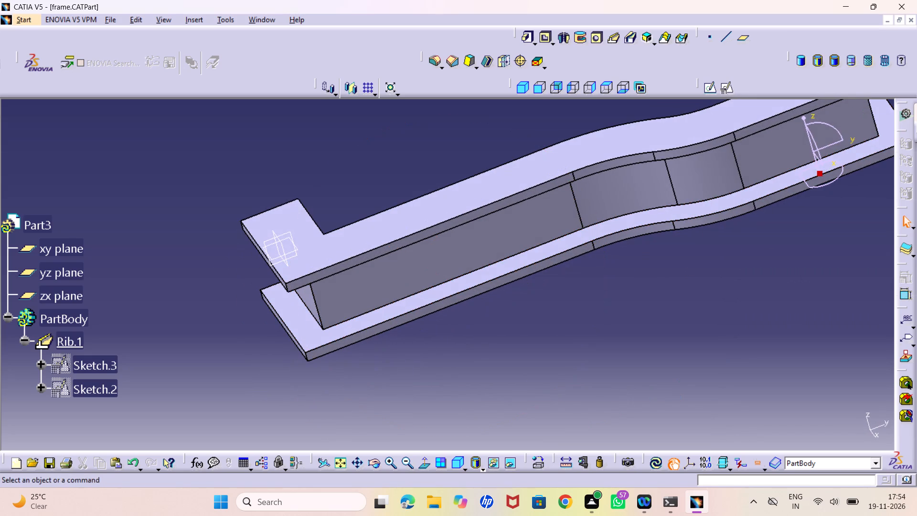
{"action": "left_click", "coordinate": [73, 346]}
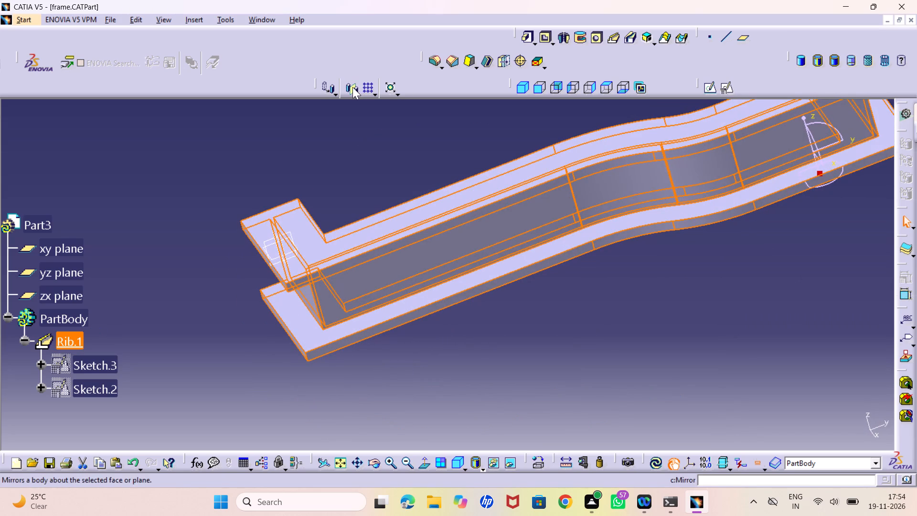
{"action": "left_click", "coordinate": [352, 87]}
{"action": "left_click", "coordinate": [503, 284]}
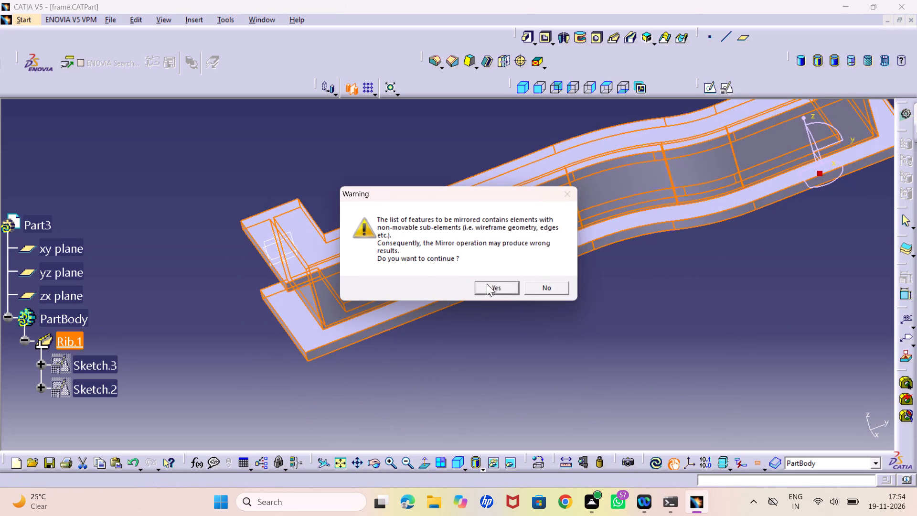
{"action": "left_click", "coordinate": [267, 239]}
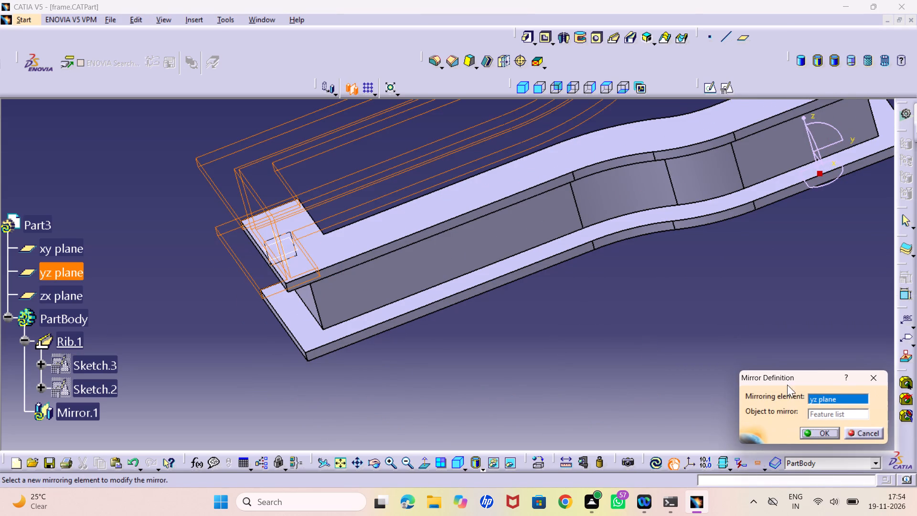
{"action": "left_click", "coordinate": [816, 432]}
{"action": "left_click", "coordinate": [540, 391]}
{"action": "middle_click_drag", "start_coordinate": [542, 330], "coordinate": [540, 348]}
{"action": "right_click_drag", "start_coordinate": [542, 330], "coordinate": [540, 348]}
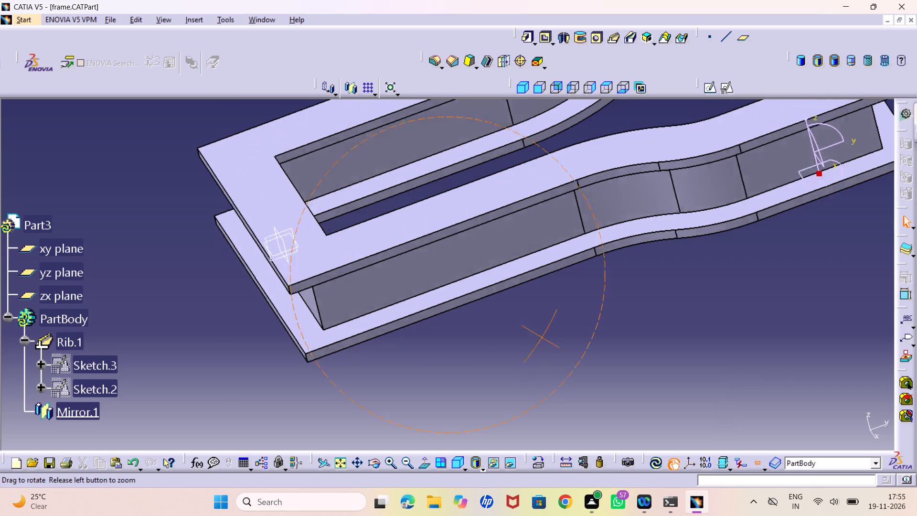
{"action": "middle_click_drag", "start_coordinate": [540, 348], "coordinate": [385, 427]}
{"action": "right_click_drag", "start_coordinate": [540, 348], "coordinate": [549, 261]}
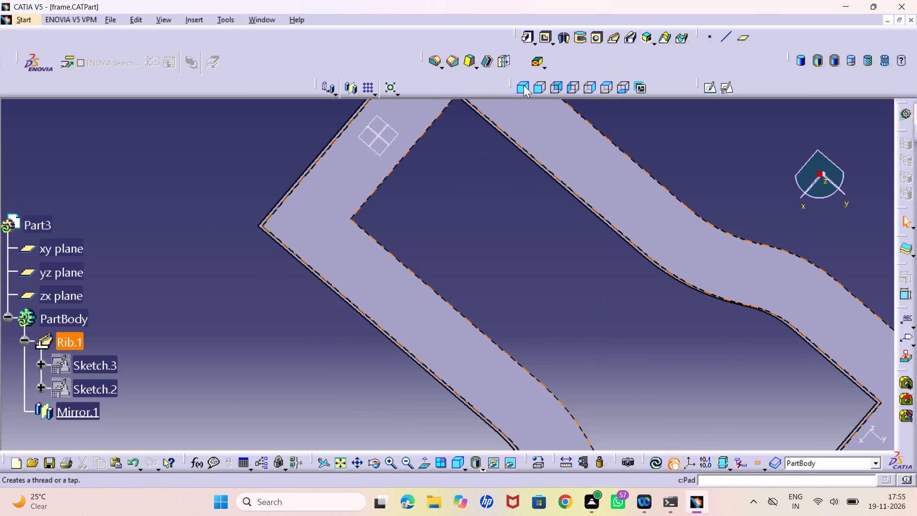
Examine the mirrored I-section frame as a whole in the isometric view.
{"action": "left_click", "coordinate": [523, 95]}
{"action": "middle_click", "coordinate": [537, 269]}
{"action": "right_click", "coordinate": [537, 269]}
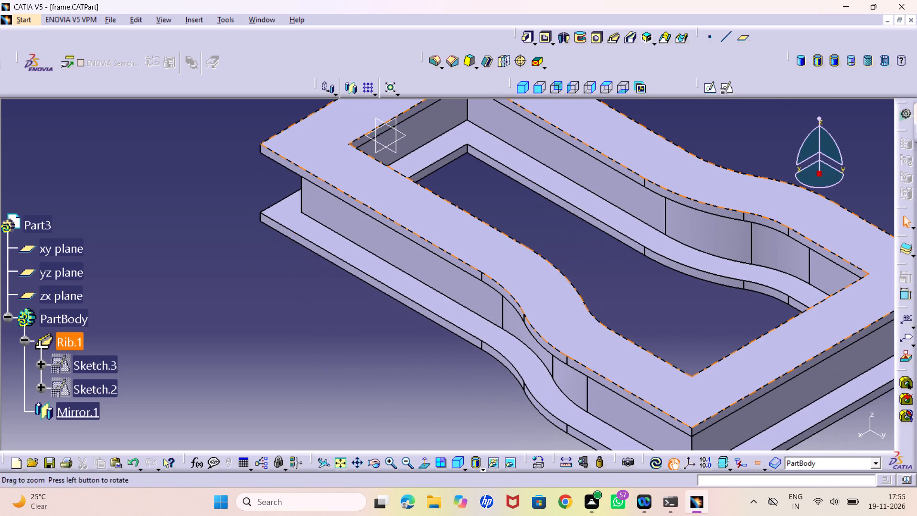
{"action": "middle_click_drag", "start_coordinate": [568, 270], "coordinate": [574, 290]}
{"action": "right_click", "coordinate": [568, 270]}
{"action": "middle_click_drag", "start_coordinate": [616, 309], "coordinate": [552, 307]}
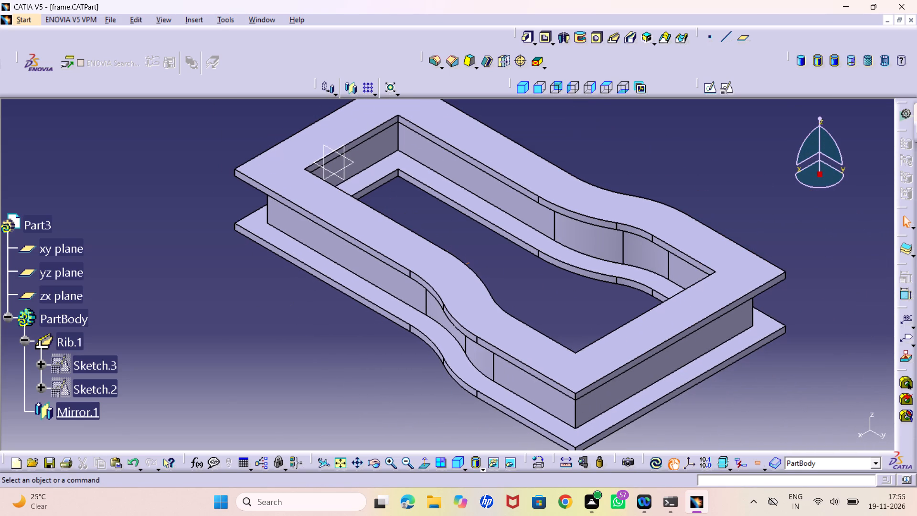
{"action": "middle_click_drag", "start_coordinate": [552, 307], "coordinate": [551, 307]}
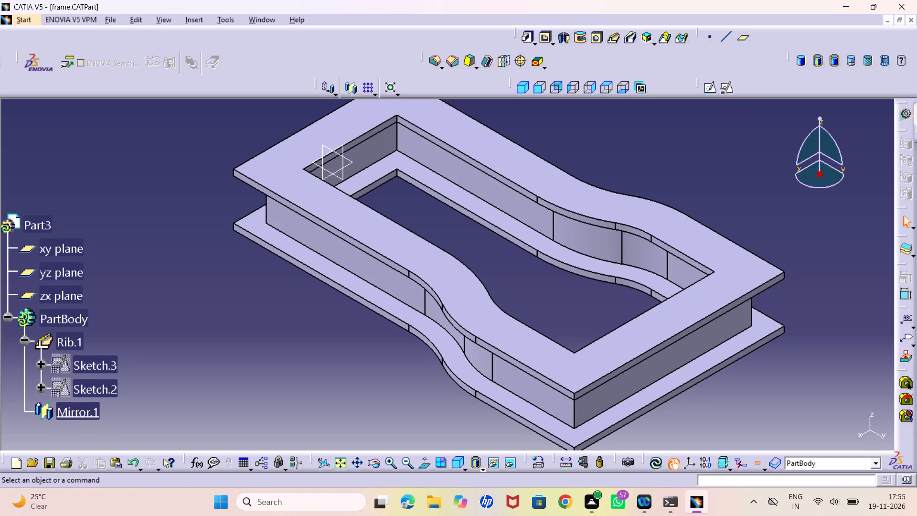
{"action": "scroll", "coordinate": [554, 308], "scroll_direction": "up", "scroll_amount": 1}
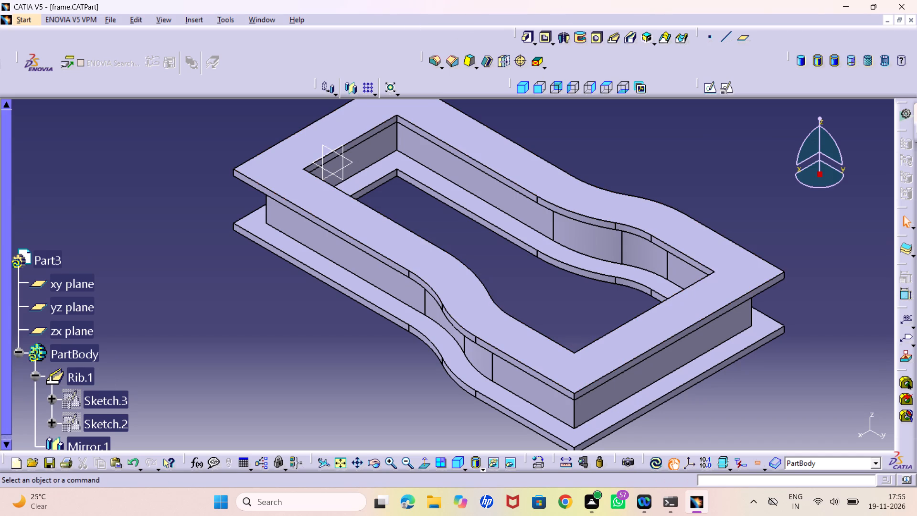
Start a positioned sketch on the narrow outer side face of the frame's upper flange, with implicit origin and orientation.
{"action": "middle_click_drag", "start_coordinate": [328, 355], "coordinate": [567, 376]}
{"action": "right_click_drag", "start_coordinate": [328, 355], "coordinate": [567, 376]}
{"action": "middle_click_drag", "start_coordinate": [378, 404], "coordinate": [337, 293]}
{"action": "right_click_drag", "start_coordinate": [373, 398], "coordinate": [337, 293]}
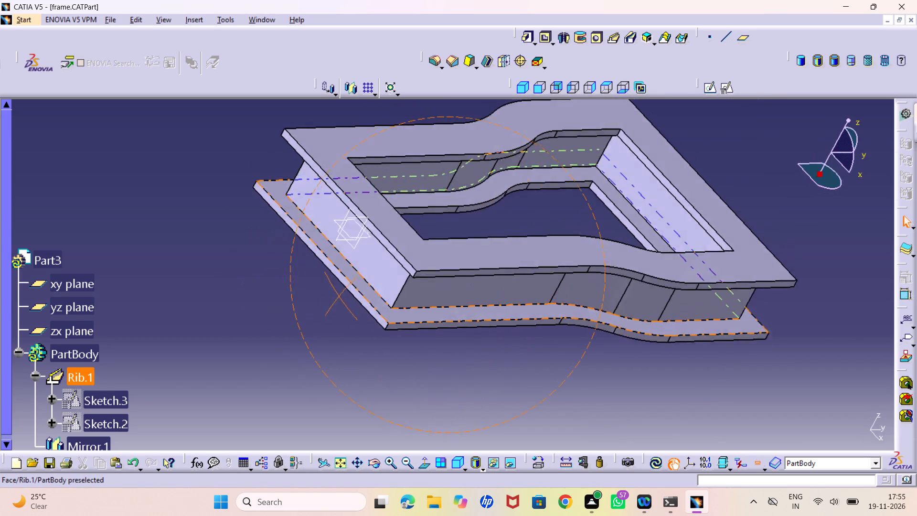
{"action": "middle_click_drag", "start_coordinate": [337, 293], "coordinate": [334, 282]}
{"action": "right_click_drag", "start_coordinate": [337, 293], "coordinate": [334, 282]}
{"action": "left_click", "coordinate": [465, 262]}
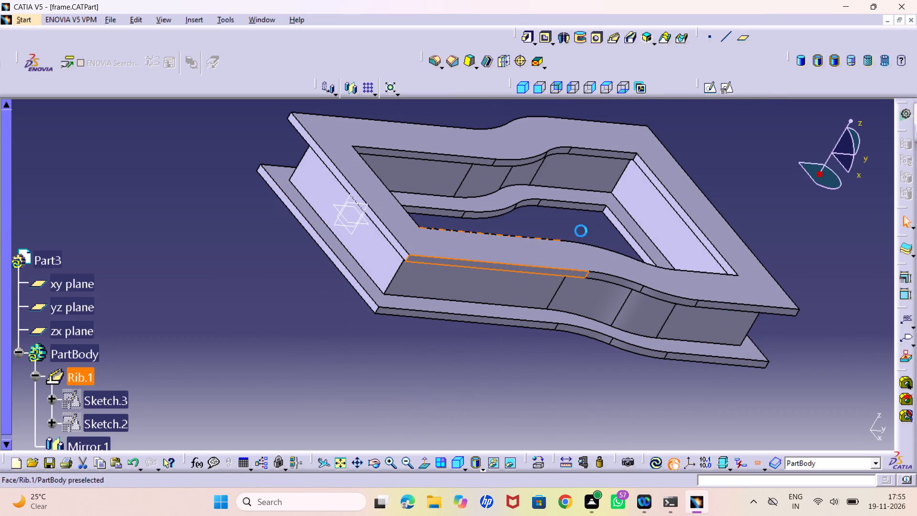
{"action": "left_click", "coordinate": [726, 88]}
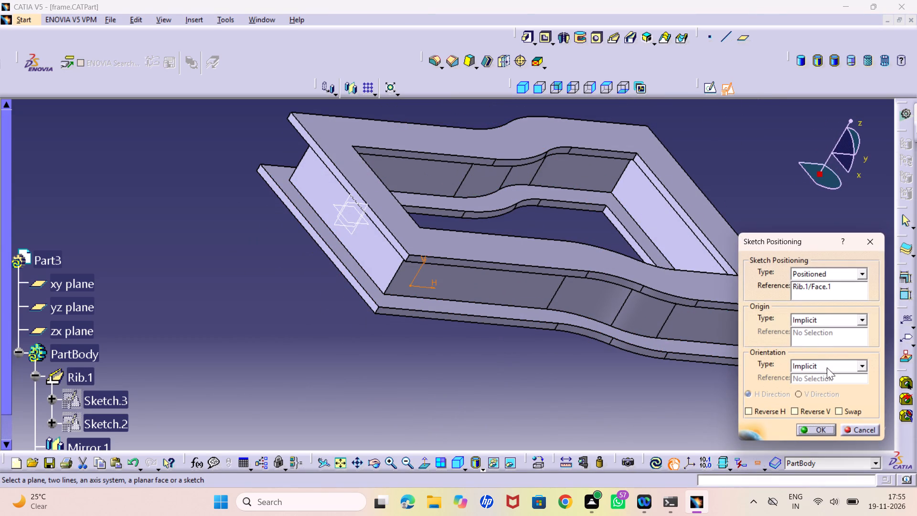
{"action": "left_click", "coordinate": [809, 431]}
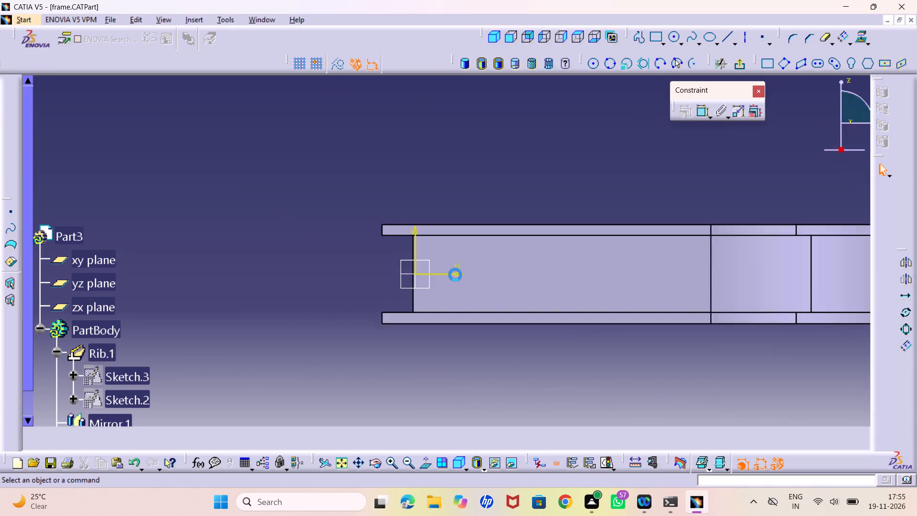
Start a profile above the upper flange near the frame's end: one slanted side and a horizontal top edge about 31 mm long.
{"action": "middle_click_drag", "start_coordinate": [494, 246], "coordinate": [474, 315]}
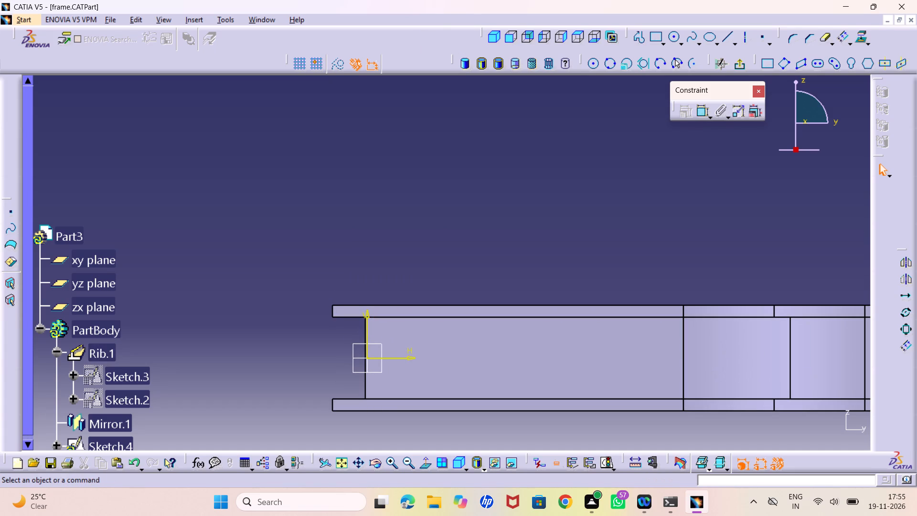
{"action": "double_click", "coordinate": [638, 34]}
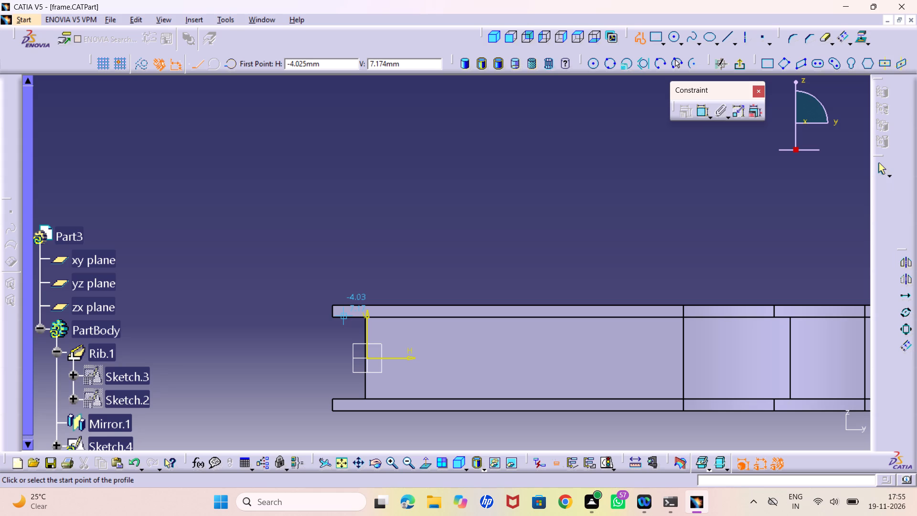
{"action": "key", "text": "ctrl+z"}
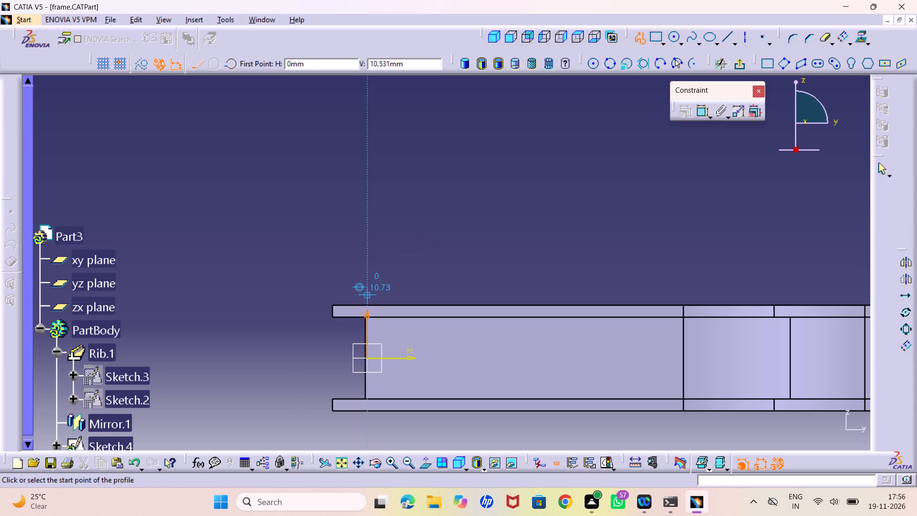
{"action": "left_click", "coordinate": [352, 300]}
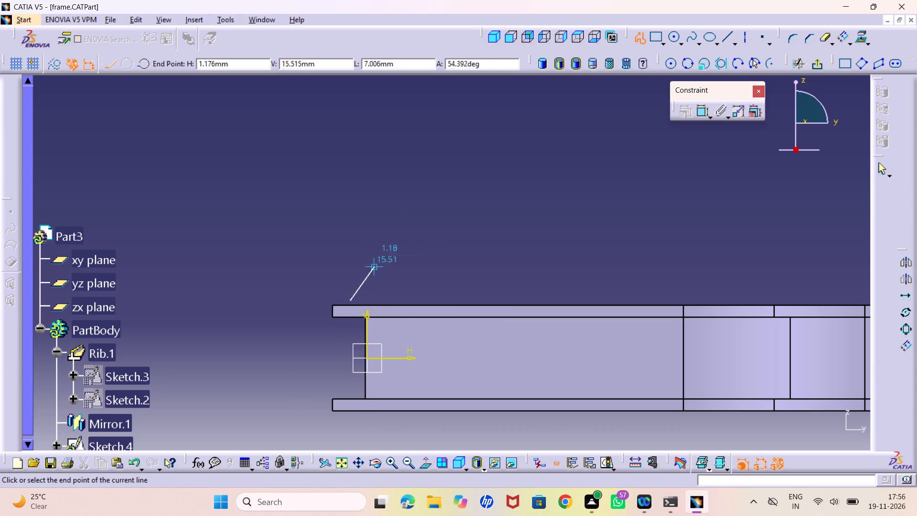
{"action": "left_click", "coordinate": [403, 185]}
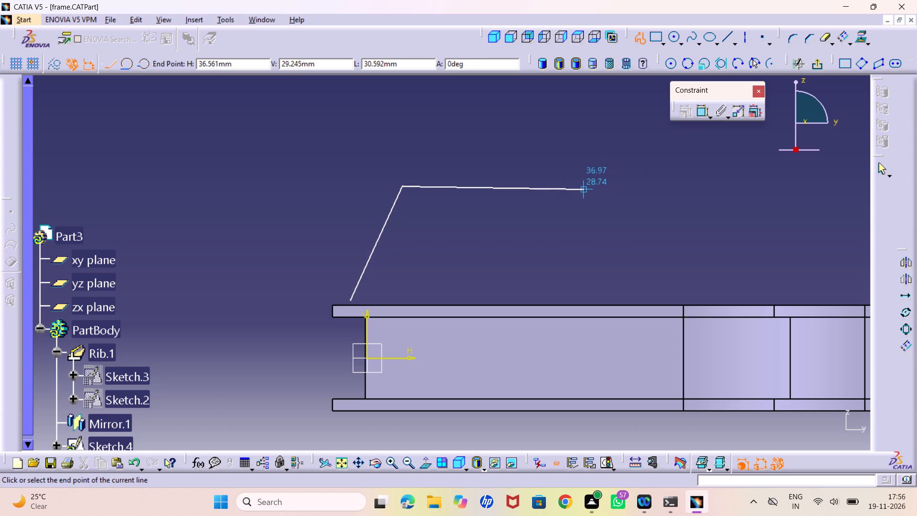
{"action": "left_click", "coordinate": [583, 188]}
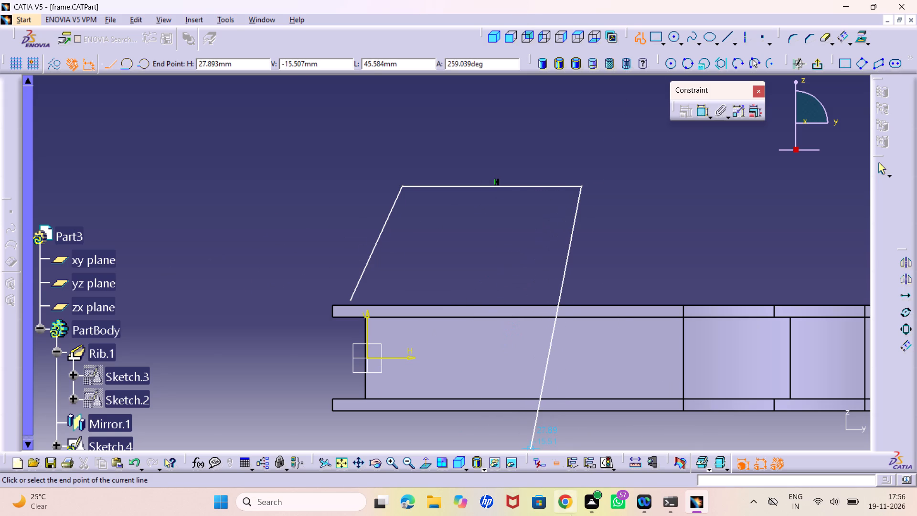
{"action": "left_click_drag", "start_coordinate": [592, 494], "coordinate": [594, 498]}
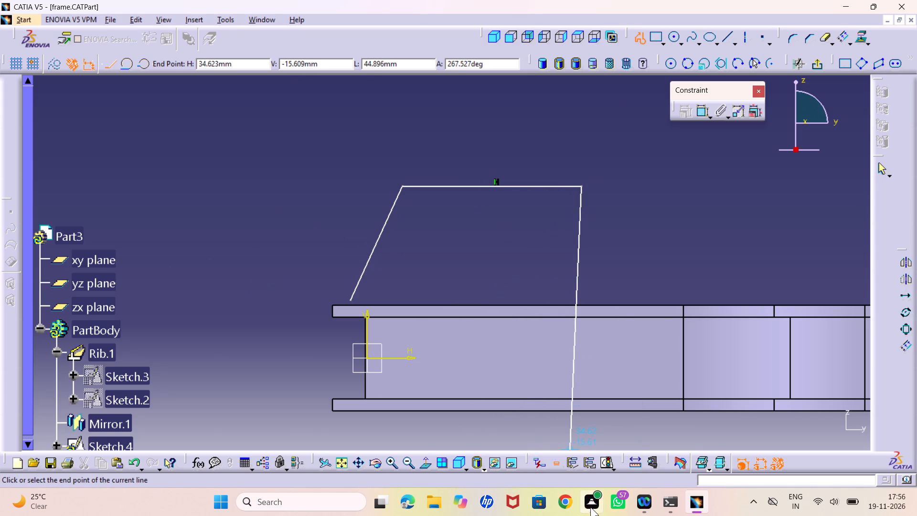
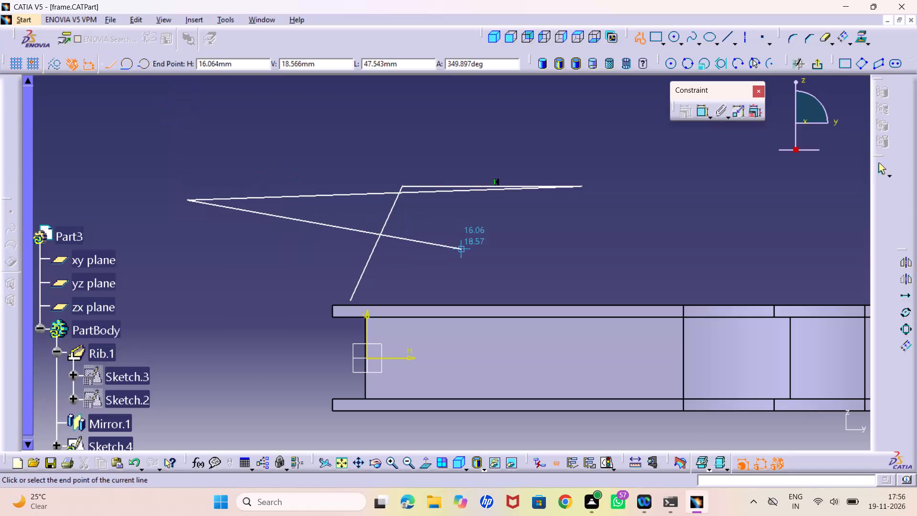
Undo the misplaced profile point and draw the right sloping side down to about H 45 mm, V 10 mm, leaving the trapezoid's base open.
{"action": "key", "text": "ctrl+z"}
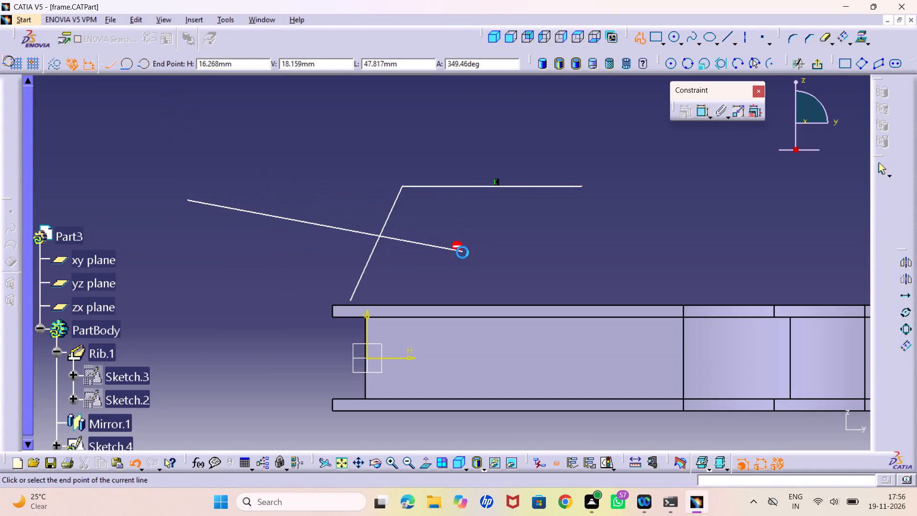
{"action": "left_click", "coordinate": [632, 299]}
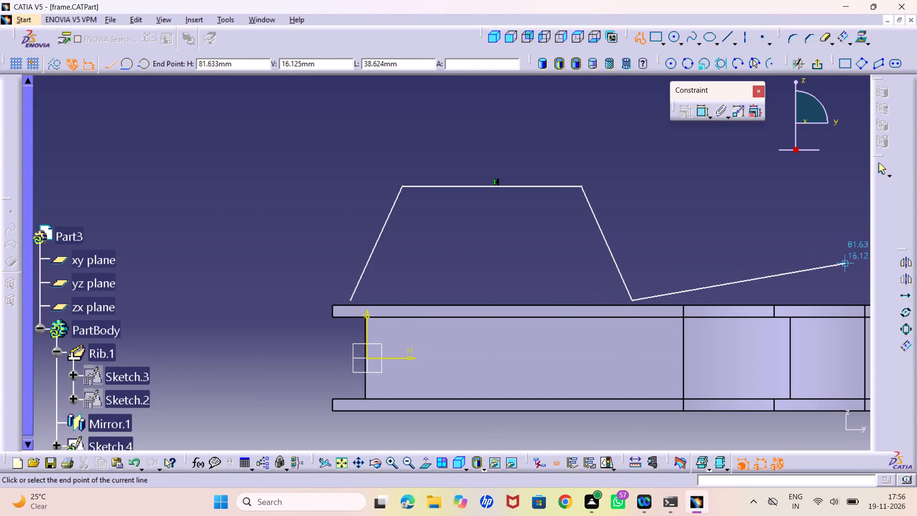
{"action": "left_click", "coordinate": [881, 170]}
{"action": "left_click", "coordinate": [723, 252]}
{"action": "middle_click_drag", "start_coordinate": [657, 239], "coordinate": [652, 226]}
{"action": "right_click", "coordinate": [657, 239]}
{"action": "middle_click_drag", "start_coordinate": [700, 221], "coordinate": [644, 237]}
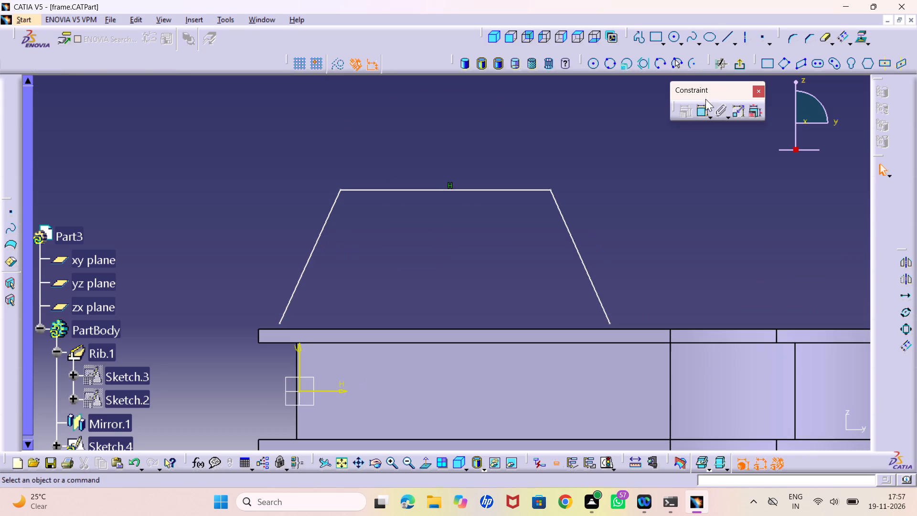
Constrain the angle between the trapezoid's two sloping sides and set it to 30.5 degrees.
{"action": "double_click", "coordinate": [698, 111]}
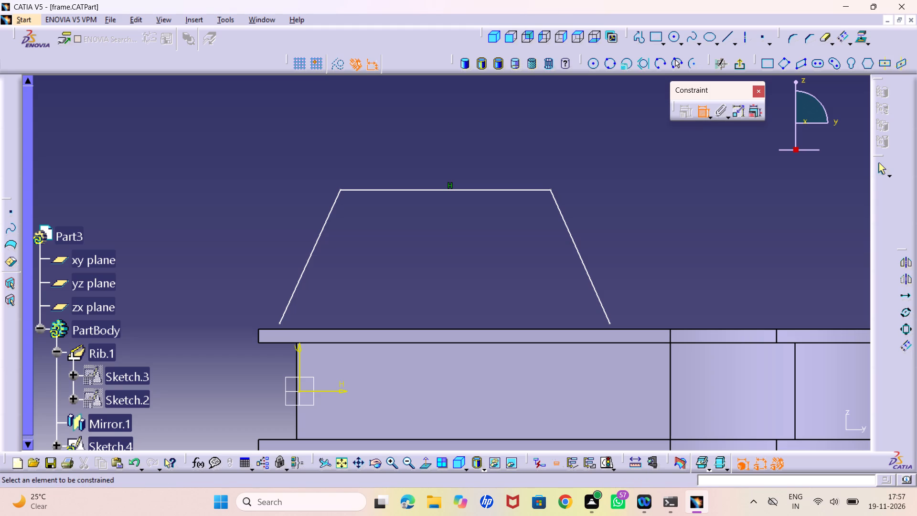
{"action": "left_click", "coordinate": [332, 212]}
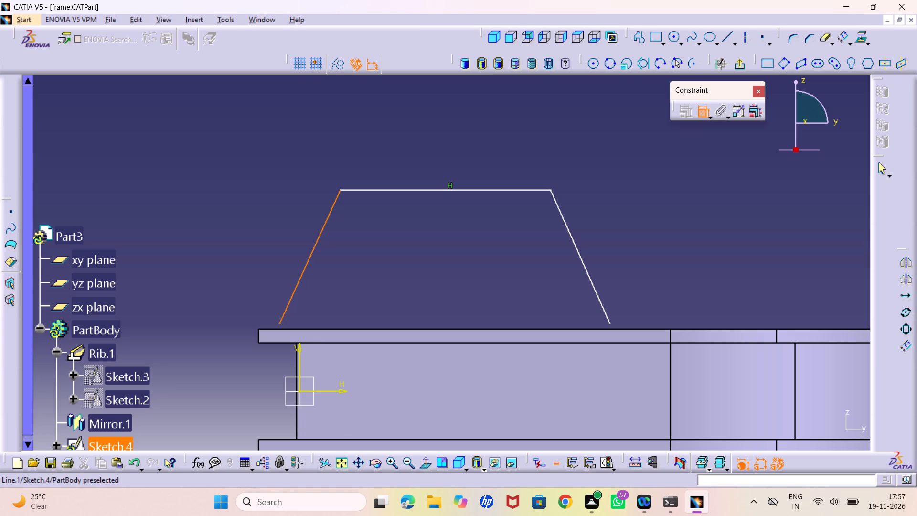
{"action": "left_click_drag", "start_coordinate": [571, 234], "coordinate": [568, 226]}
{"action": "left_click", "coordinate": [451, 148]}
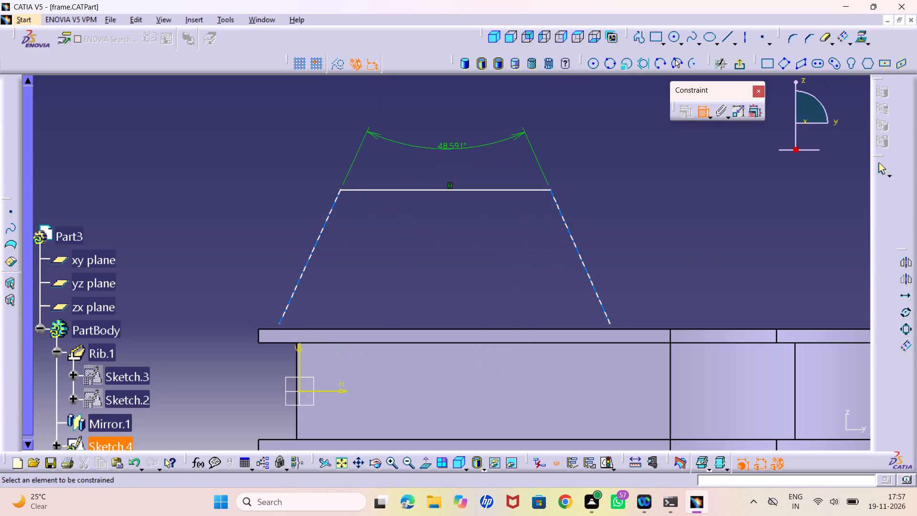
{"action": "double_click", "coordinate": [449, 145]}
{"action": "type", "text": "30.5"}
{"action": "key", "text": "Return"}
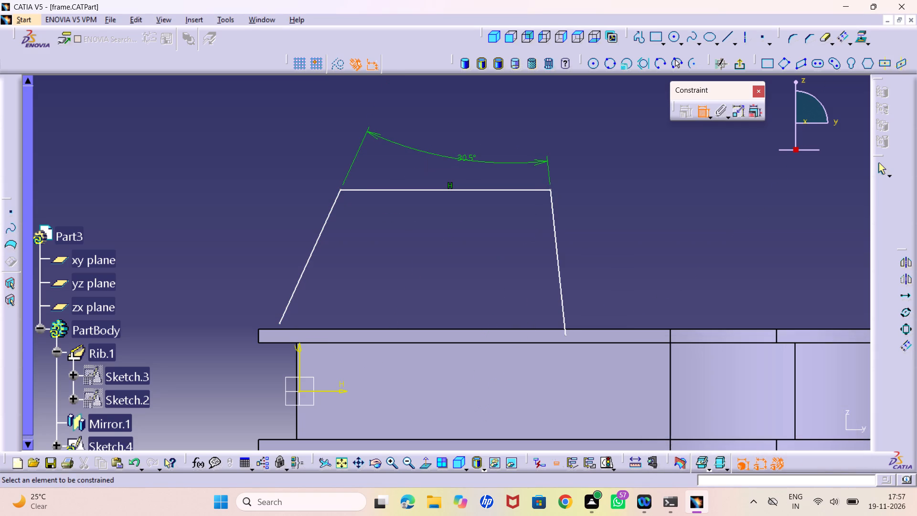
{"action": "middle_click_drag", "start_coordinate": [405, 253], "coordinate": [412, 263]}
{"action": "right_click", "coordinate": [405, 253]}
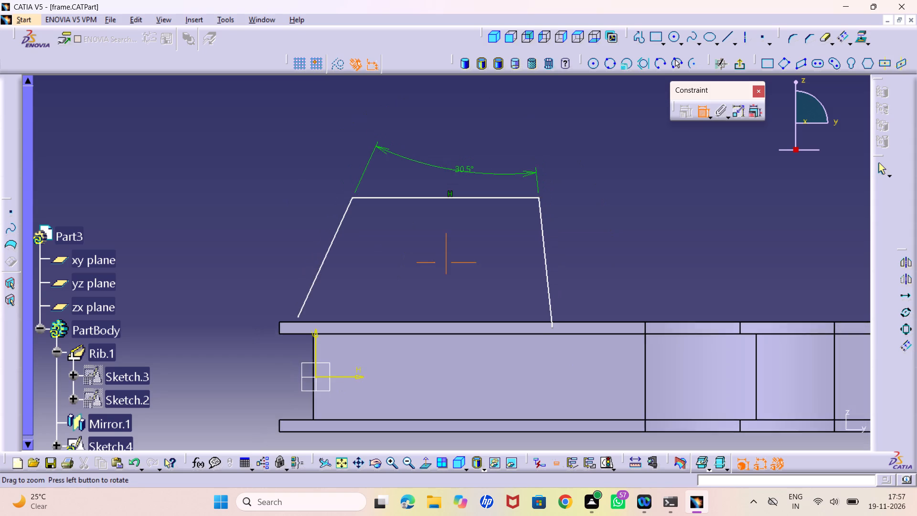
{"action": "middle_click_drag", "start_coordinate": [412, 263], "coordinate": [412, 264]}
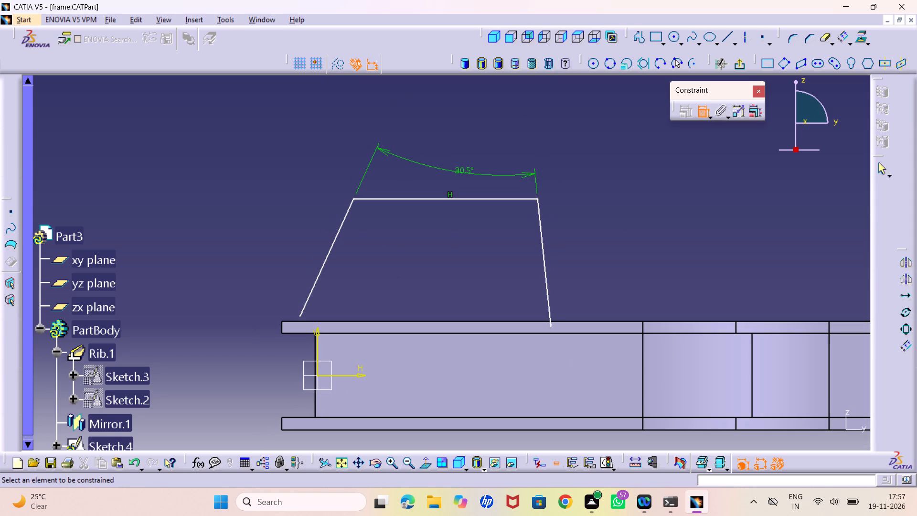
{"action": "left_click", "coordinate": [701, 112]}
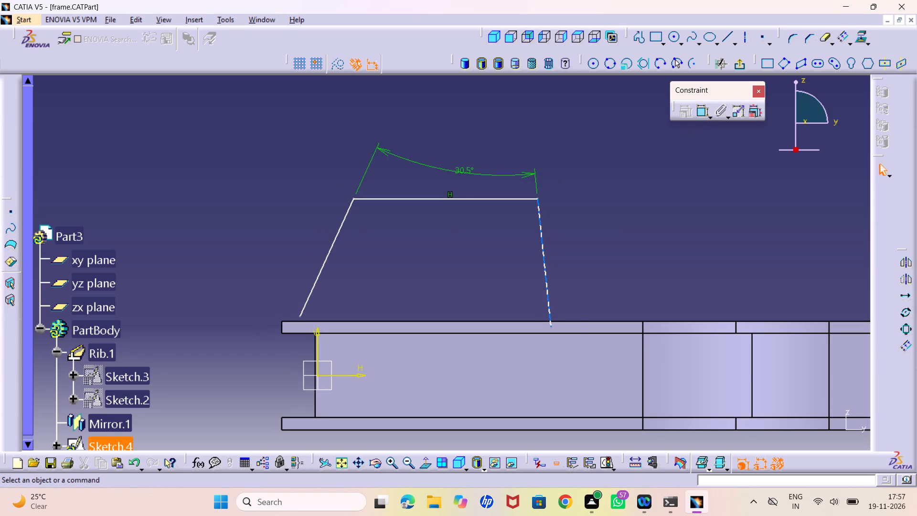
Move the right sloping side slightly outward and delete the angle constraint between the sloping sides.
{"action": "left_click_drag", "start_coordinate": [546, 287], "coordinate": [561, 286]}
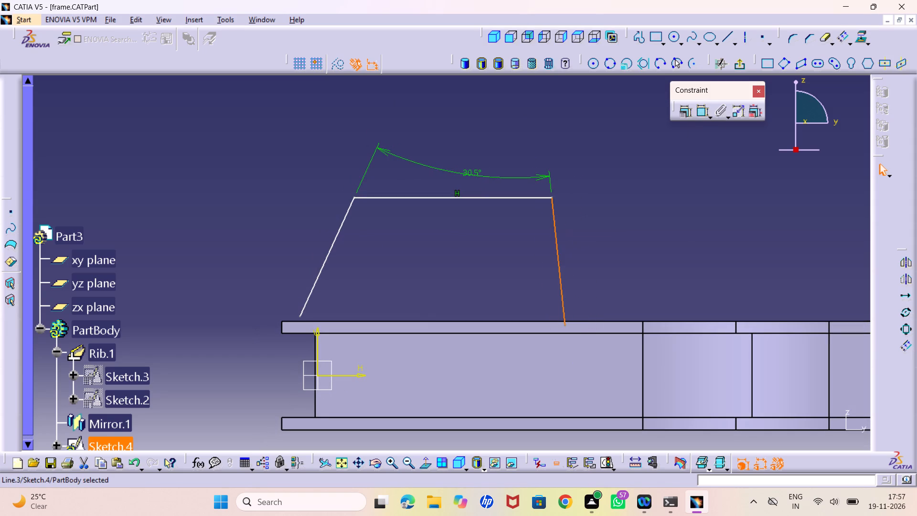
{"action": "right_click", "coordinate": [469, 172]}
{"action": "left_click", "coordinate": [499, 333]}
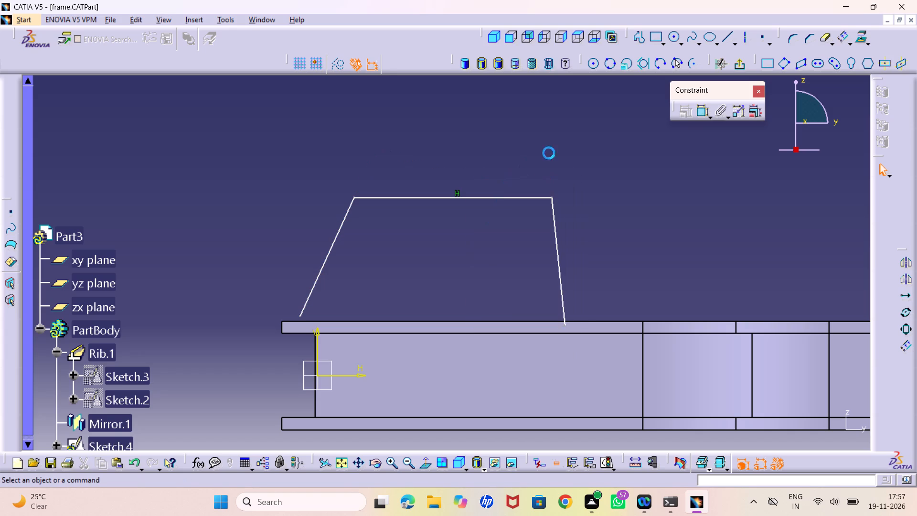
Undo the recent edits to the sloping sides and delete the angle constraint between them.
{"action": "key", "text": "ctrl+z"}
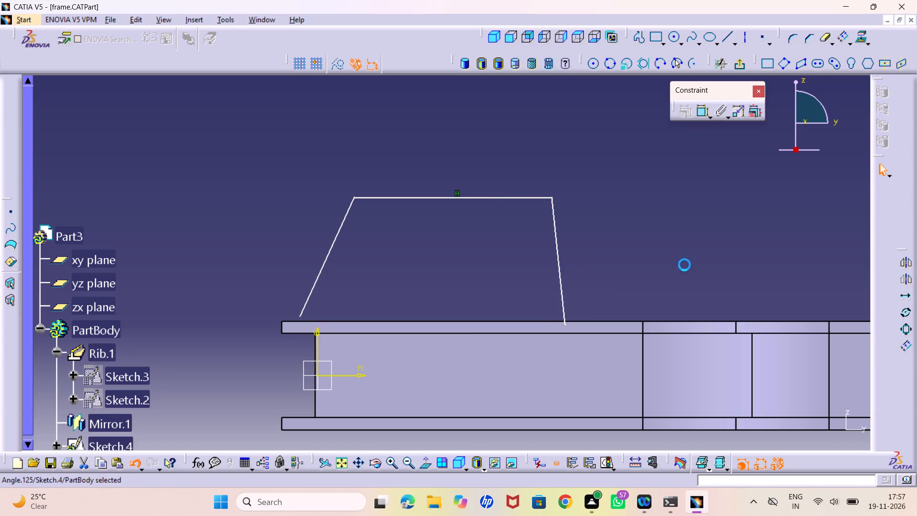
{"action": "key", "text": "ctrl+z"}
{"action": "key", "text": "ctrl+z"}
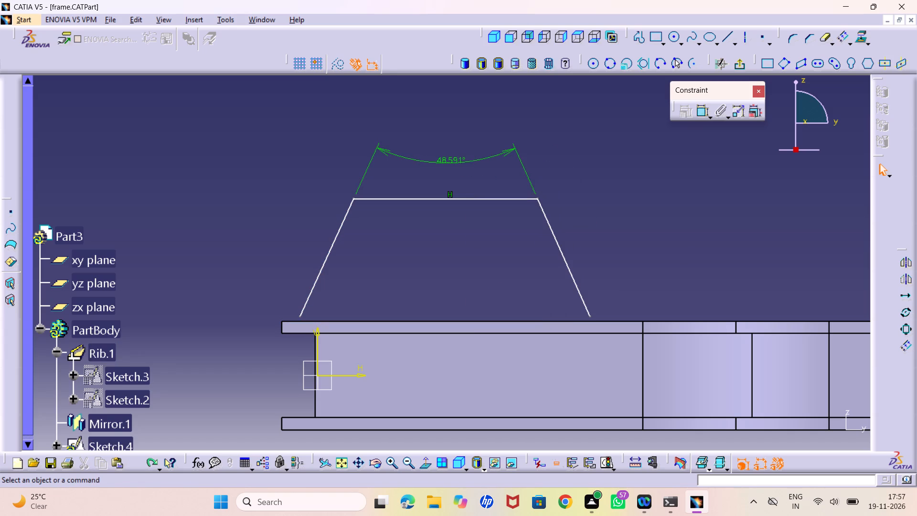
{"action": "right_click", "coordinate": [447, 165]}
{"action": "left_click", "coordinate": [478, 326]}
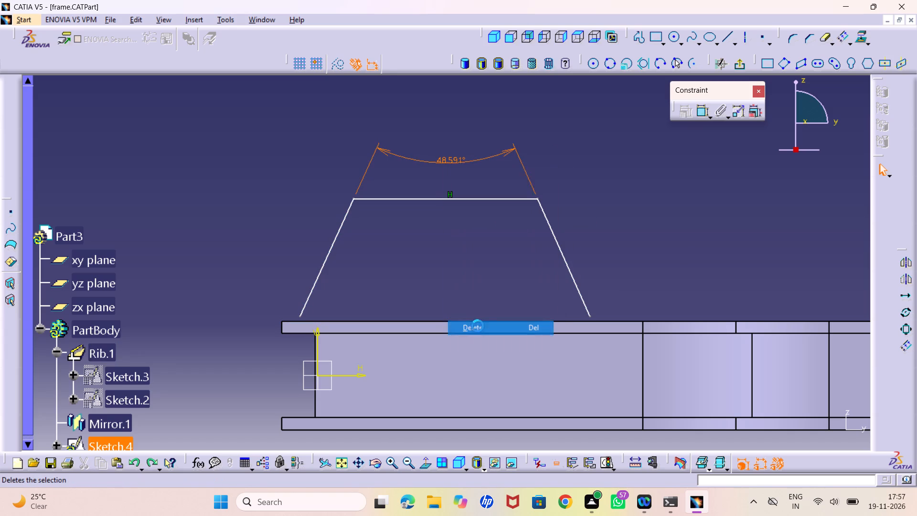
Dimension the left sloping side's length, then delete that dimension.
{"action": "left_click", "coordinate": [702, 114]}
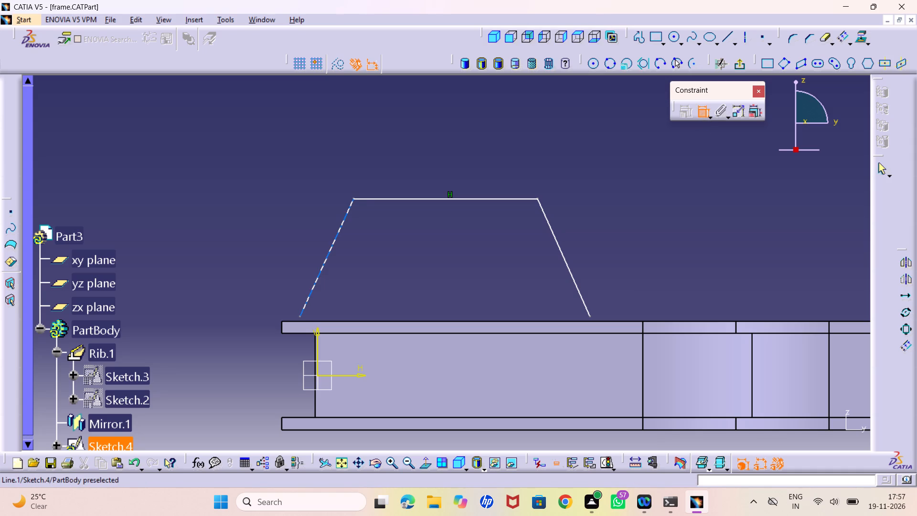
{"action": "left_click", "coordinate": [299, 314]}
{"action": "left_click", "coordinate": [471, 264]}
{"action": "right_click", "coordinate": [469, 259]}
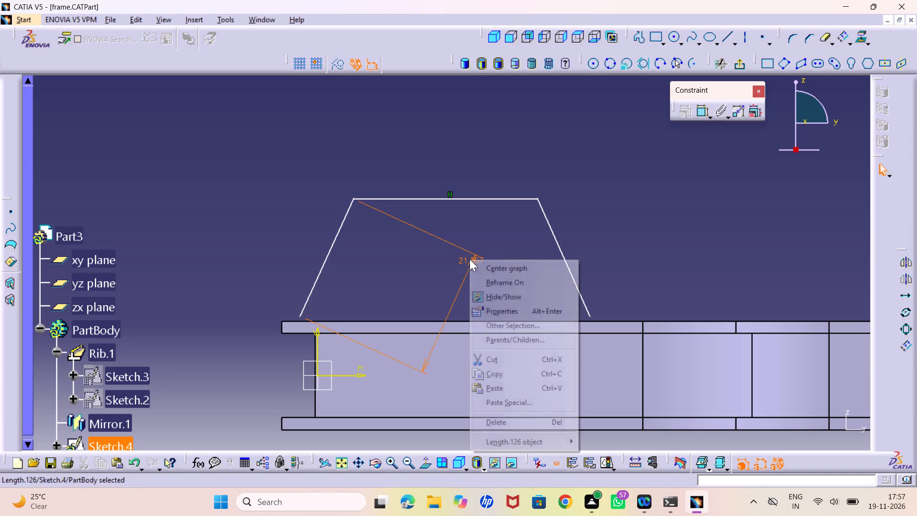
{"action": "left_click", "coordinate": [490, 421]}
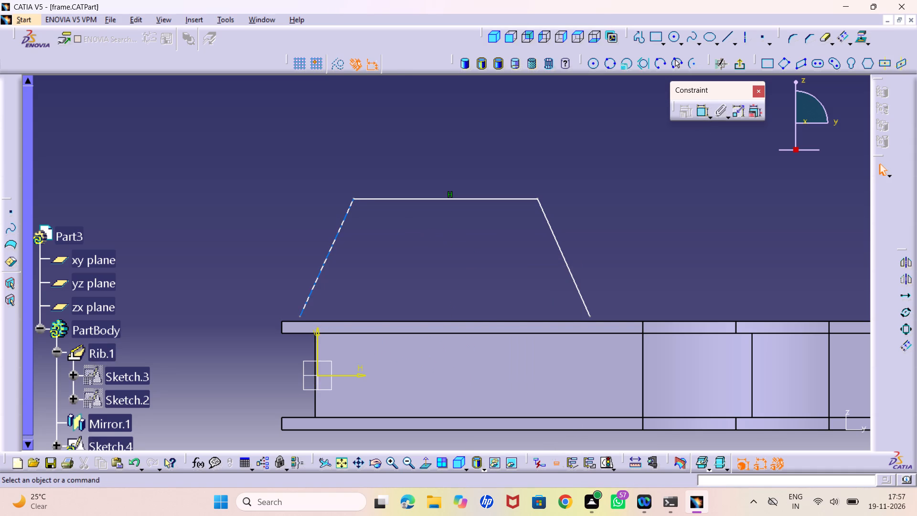
Dimension the horizontal distance between the trapezoid's two lower end points, placing it above the sketch.
{"action": "left_click", "coordinate": [301, 315]}
{"action": "left_click", "coordinate": [373, 286]}
{"action": "double_click", "coordinate": [700, 107]}
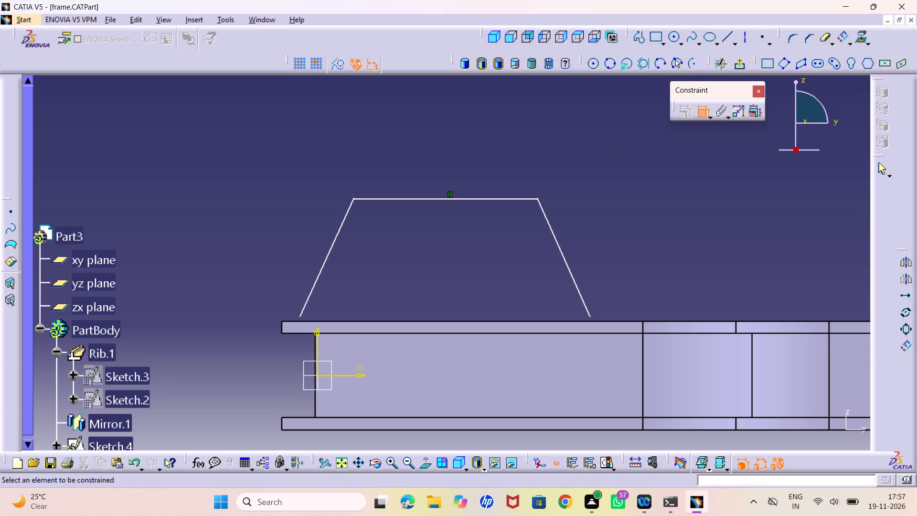
{"action": "left_click", "coordinate": [300, 315]}
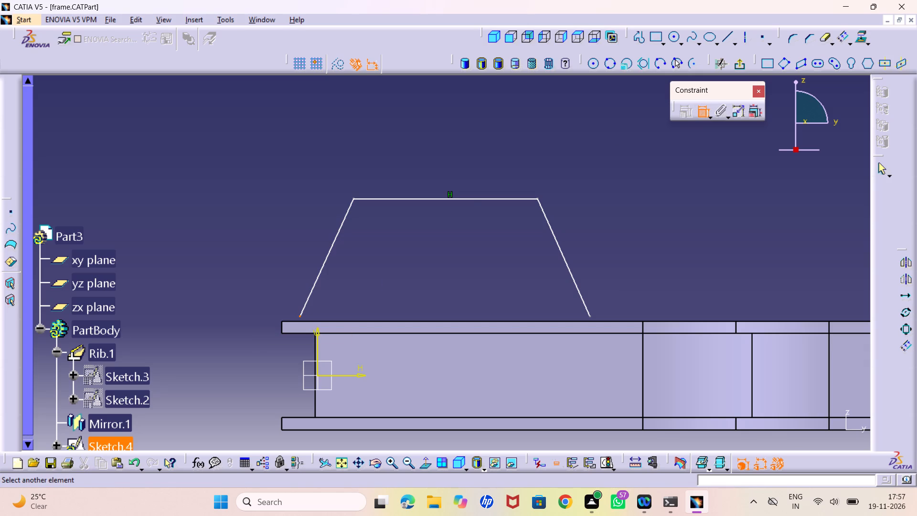
{"action": "left_click", "coordinate": [590, 315]}
{"action": "left_click", "coordinate": [441, 129]}
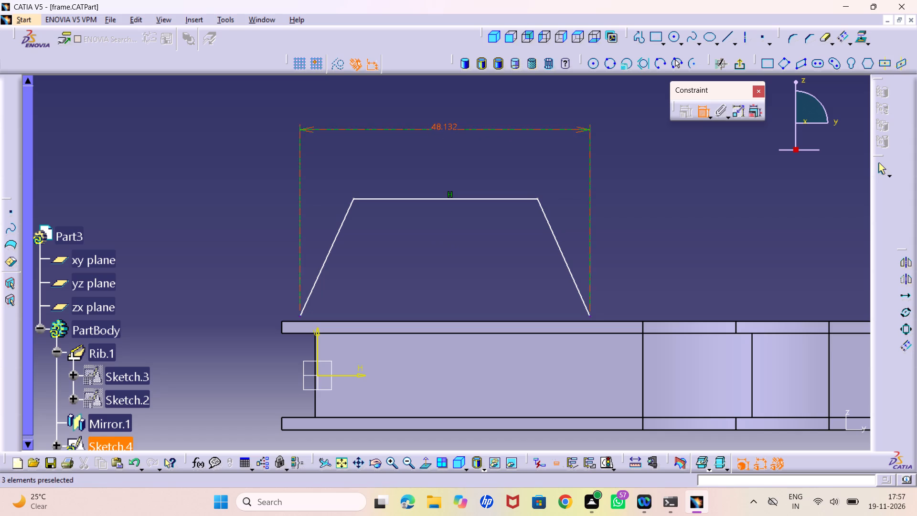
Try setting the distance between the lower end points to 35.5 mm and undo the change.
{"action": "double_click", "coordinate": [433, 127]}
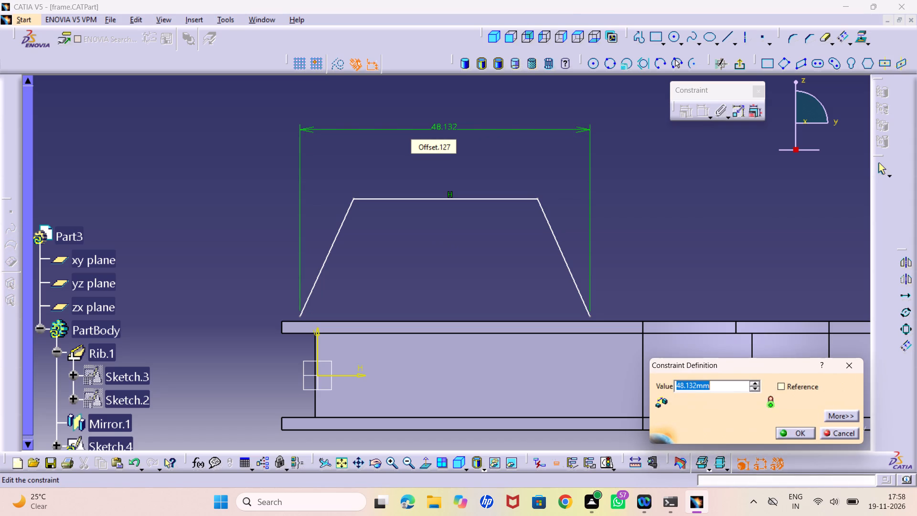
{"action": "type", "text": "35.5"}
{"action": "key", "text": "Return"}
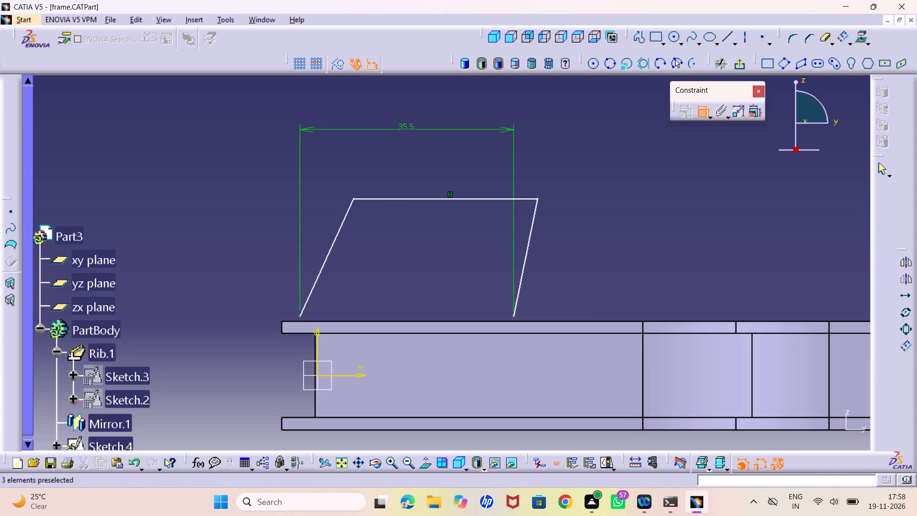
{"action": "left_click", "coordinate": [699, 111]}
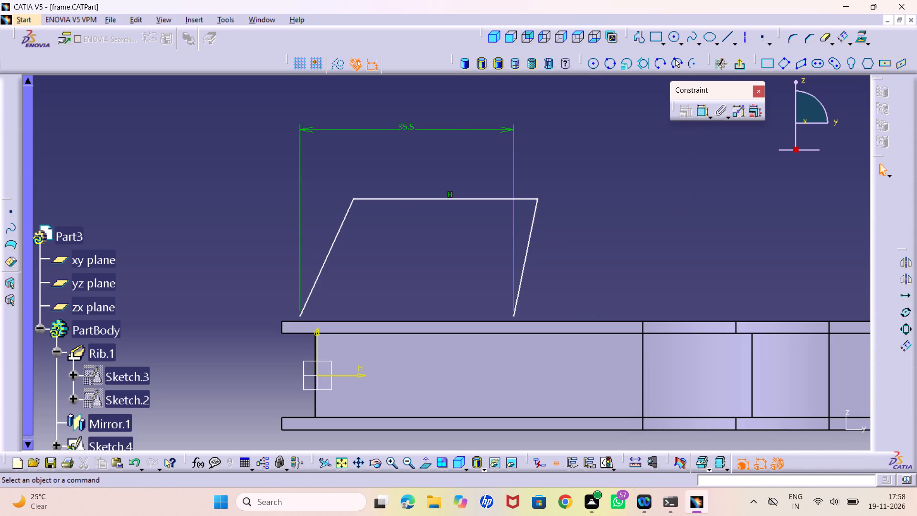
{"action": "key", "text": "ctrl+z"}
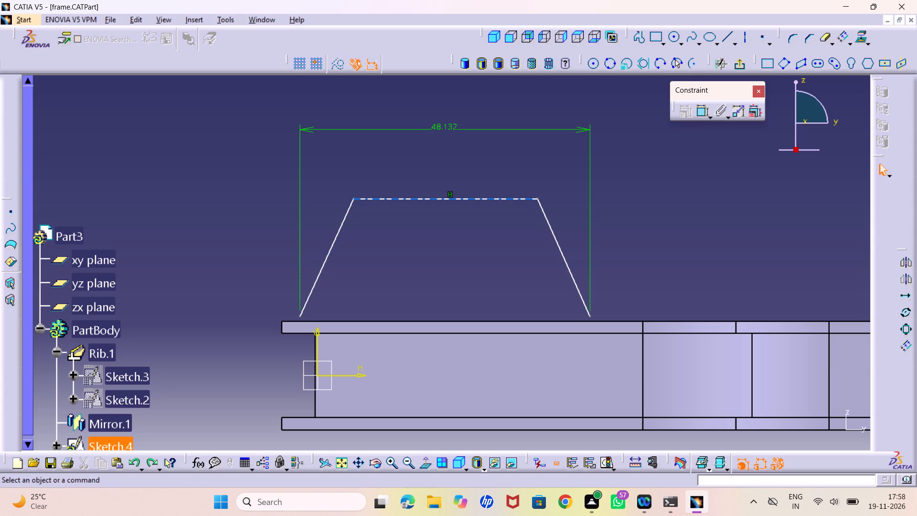
Project the rib's top outer edge beneath the trapezoid into the sketch.
{"action": "double_click", "coordinate": [702, 113]}
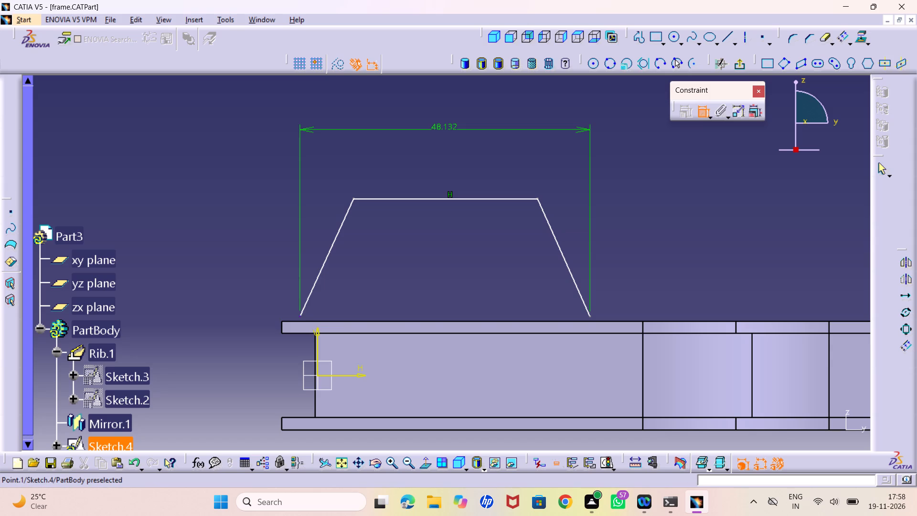
{"action": "left_click", "coordinate": [699, 115]}
{"action": "left_click_drag", "start_coordinate": [437, 321], "coordinate": [448, 323]}
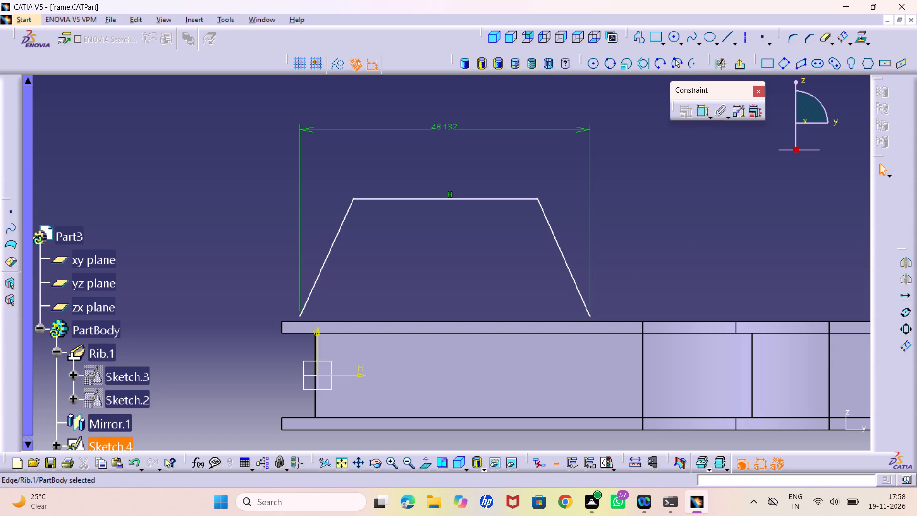
{"action": "left_click", "coordinate": [525, 322]}
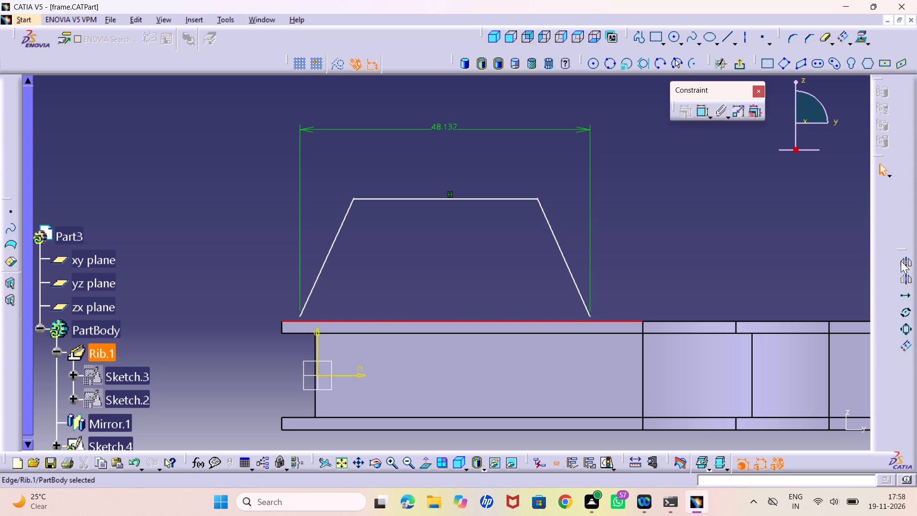
{"action": "left_click", "coordinate": [859, 37]}
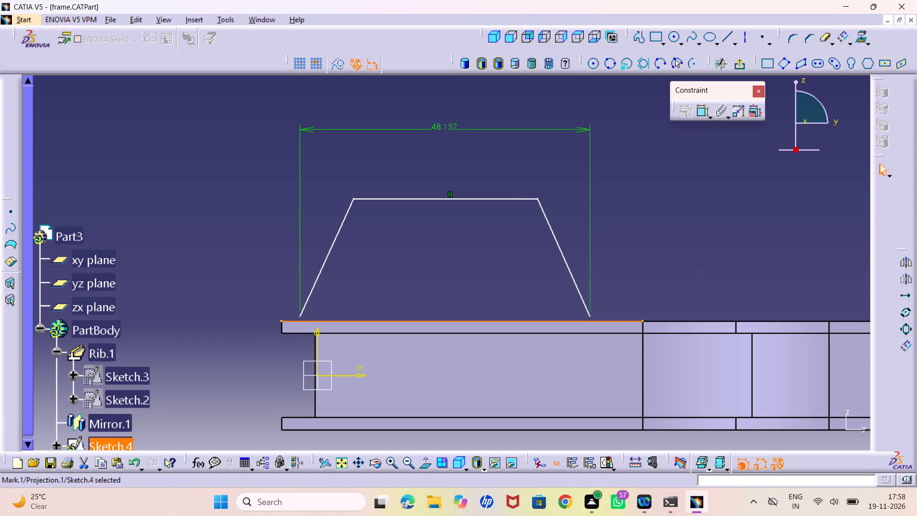
{"action": "left_click", "coordinate": [687, 272]}
Make both lower end points of the trapezoid's sloping sides coincident with the projected rib edge.
{"action": "double_click", "coordinate": [700, 114]}
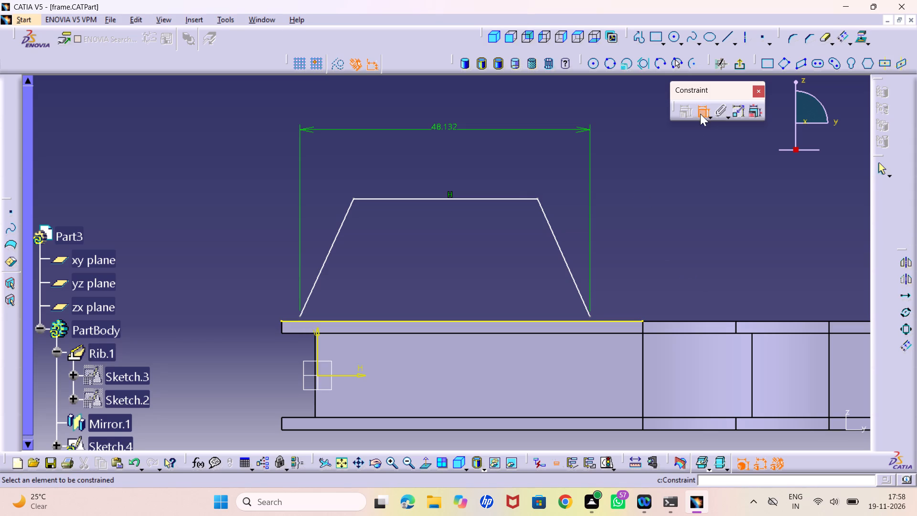
{"action": "left_click", "coordinate": [302, 314]}
{"action": "left_click_drag", "start_coordinate": [296, 320], "coordinate": [291, 319]}
{"action": "right_click", "coordinate": [231, 322]}
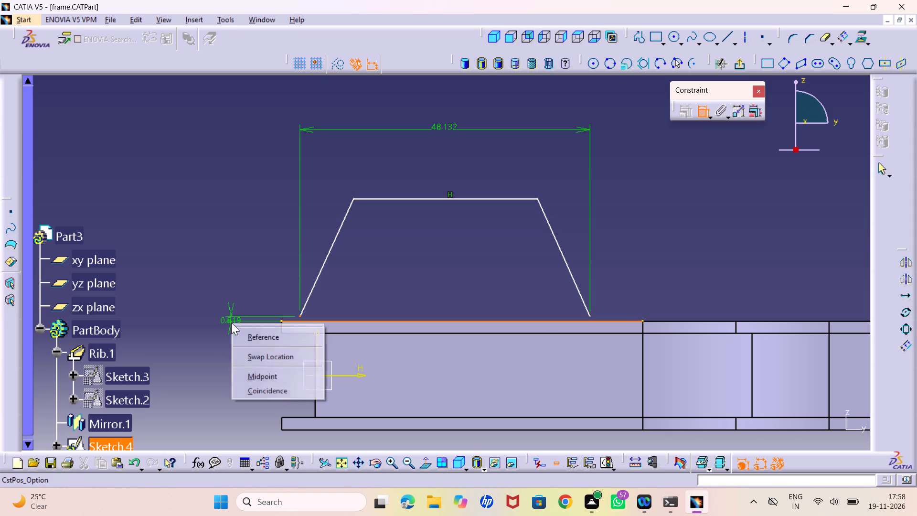
{"action": "left_click", "coordinate": [272, 389]}
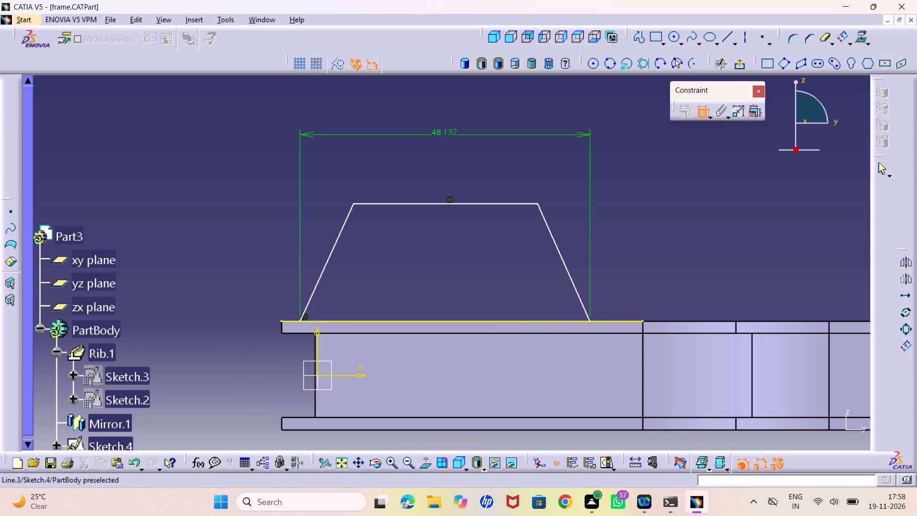
{"action": "left_click", "coordinate": [589, 320]}
{"action": "left_click", "coordinate": [604, 320]}
{"action": "right_click", "coordinate": [634, 291]}
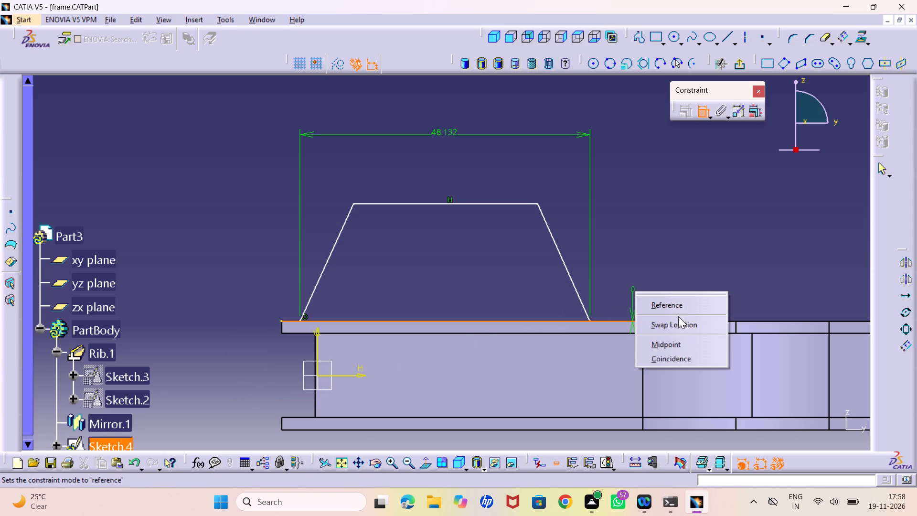
{"action": "left_click", "coordinate": [661, 353]}
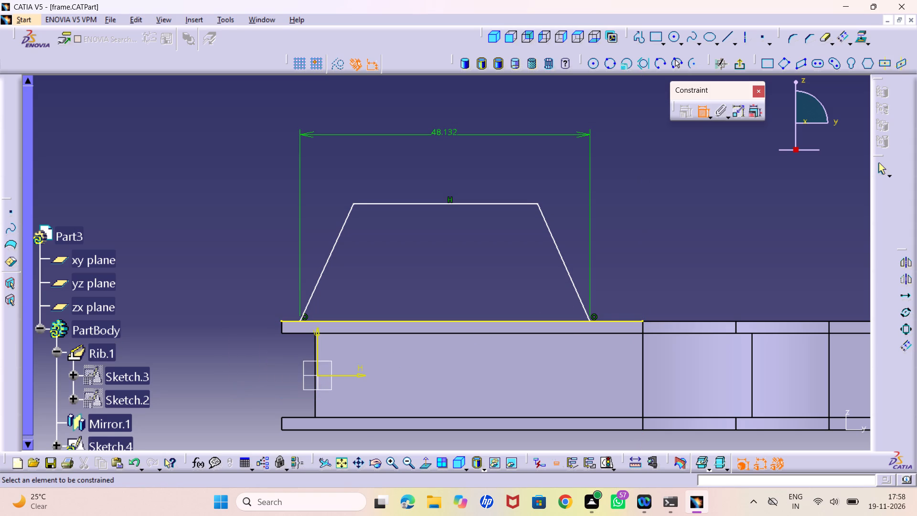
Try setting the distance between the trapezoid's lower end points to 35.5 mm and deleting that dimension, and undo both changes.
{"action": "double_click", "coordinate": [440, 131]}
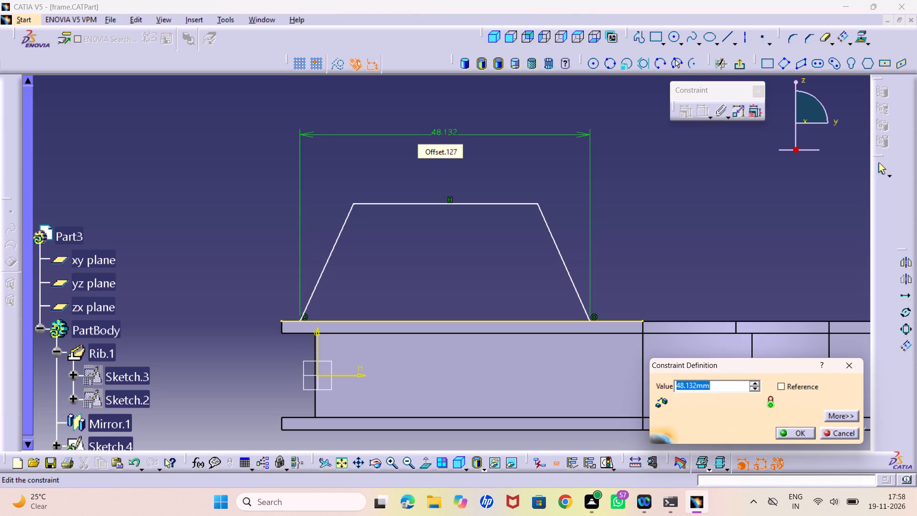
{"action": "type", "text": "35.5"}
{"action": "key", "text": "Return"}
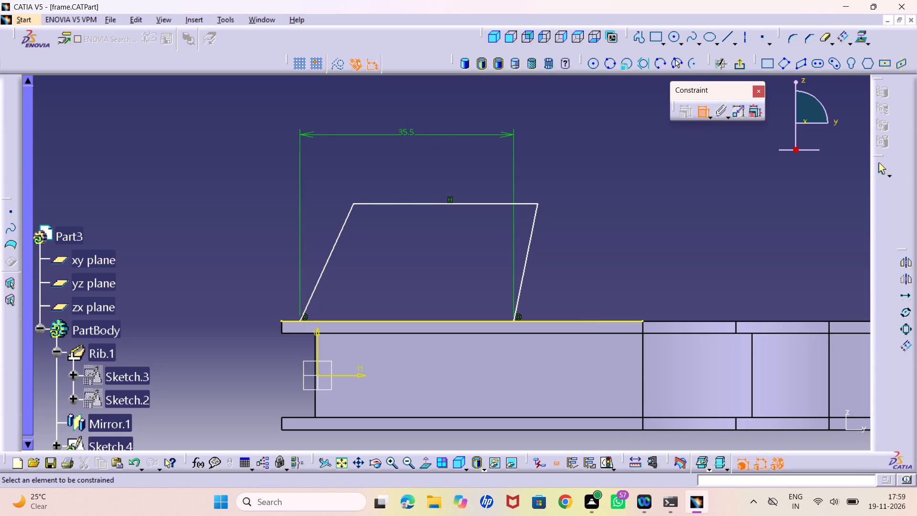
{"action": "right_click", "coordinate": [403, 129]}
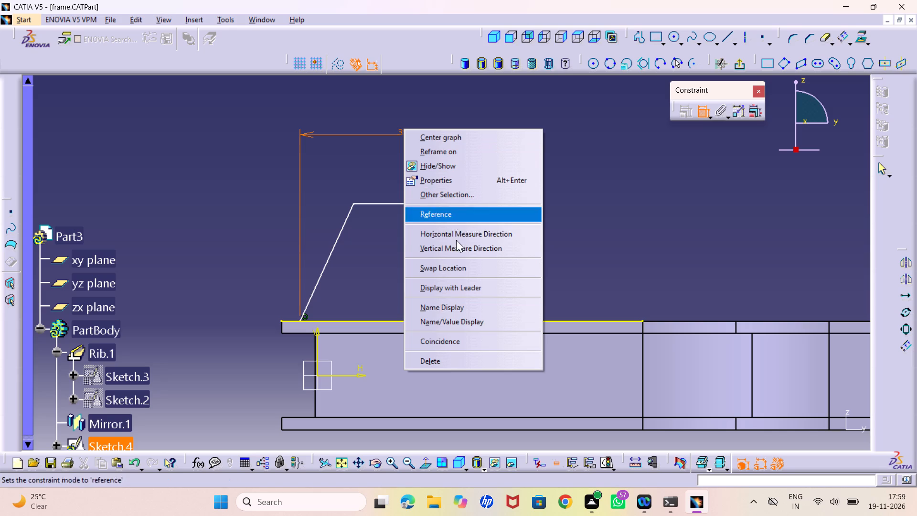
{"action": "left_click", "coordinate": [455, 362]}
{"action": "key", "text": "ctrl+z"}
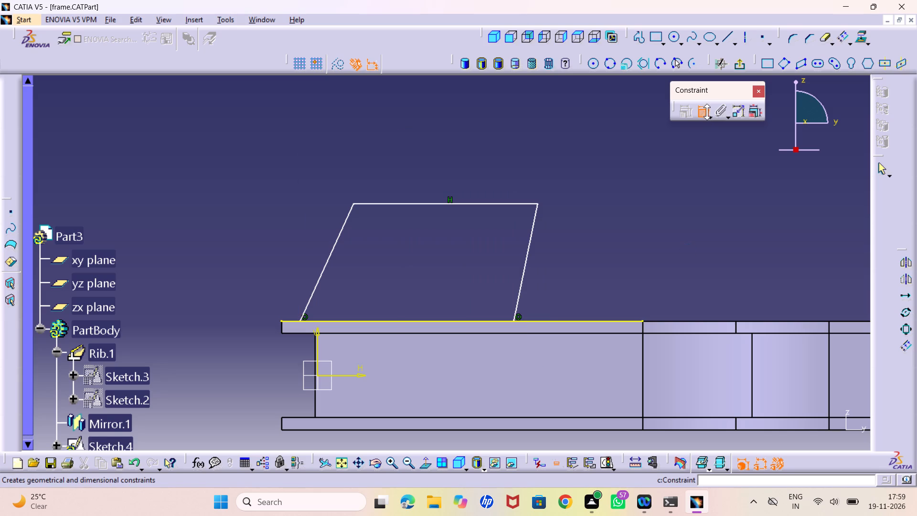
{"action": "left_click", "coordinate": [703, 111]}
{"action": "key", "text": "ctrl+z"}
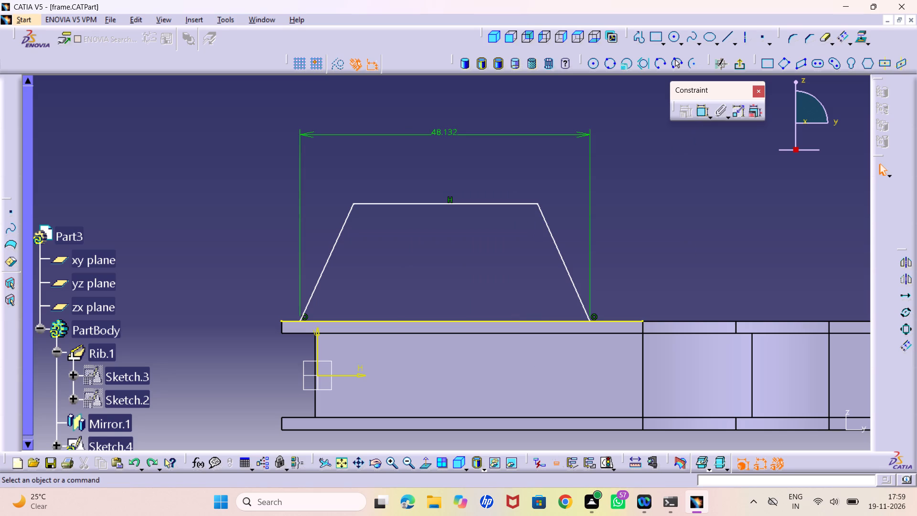
Dimension the angle between the trapezoid's two sloping sides, placing it above the top line.
{"action": "left_click", "coordinate": [698, 108]}
{"action": "left_click_drag", "start_coordinate": [698, 108], "coordinate": [697, 113]}
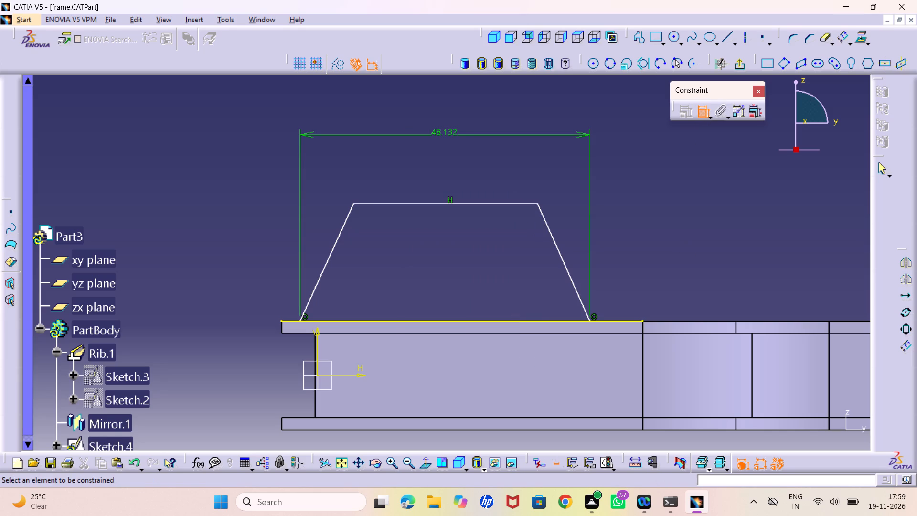
{"action": "left_click", "coordinate": [341, 225]}
{"action": "left_click", "coordinate": [556, 244]}
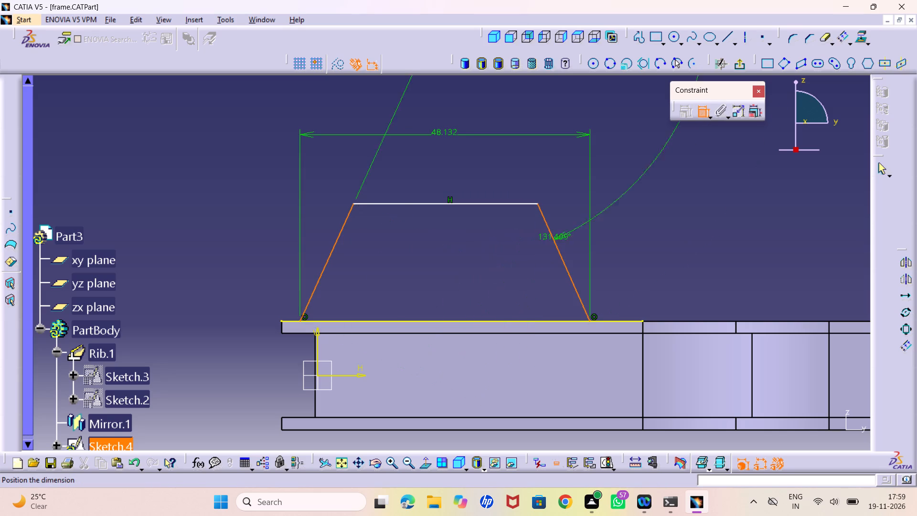
{"action": "left_click", "coordinate": [457, 173]}
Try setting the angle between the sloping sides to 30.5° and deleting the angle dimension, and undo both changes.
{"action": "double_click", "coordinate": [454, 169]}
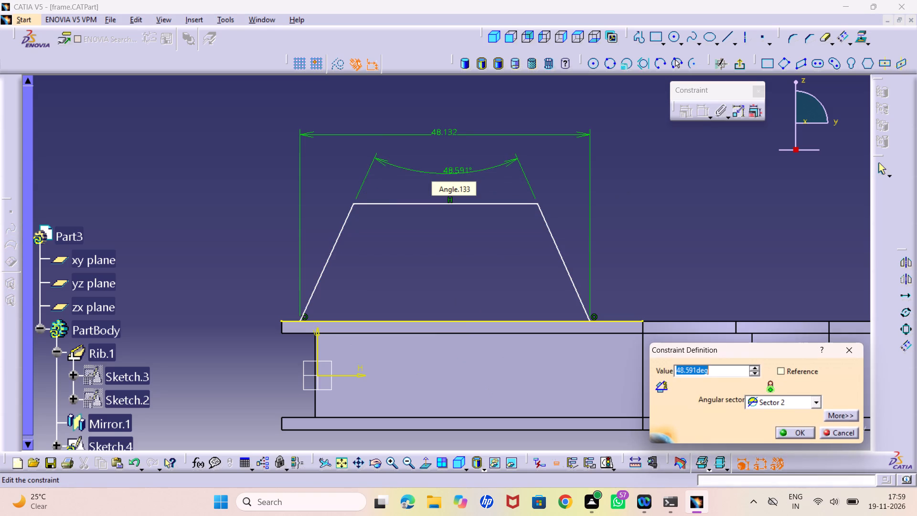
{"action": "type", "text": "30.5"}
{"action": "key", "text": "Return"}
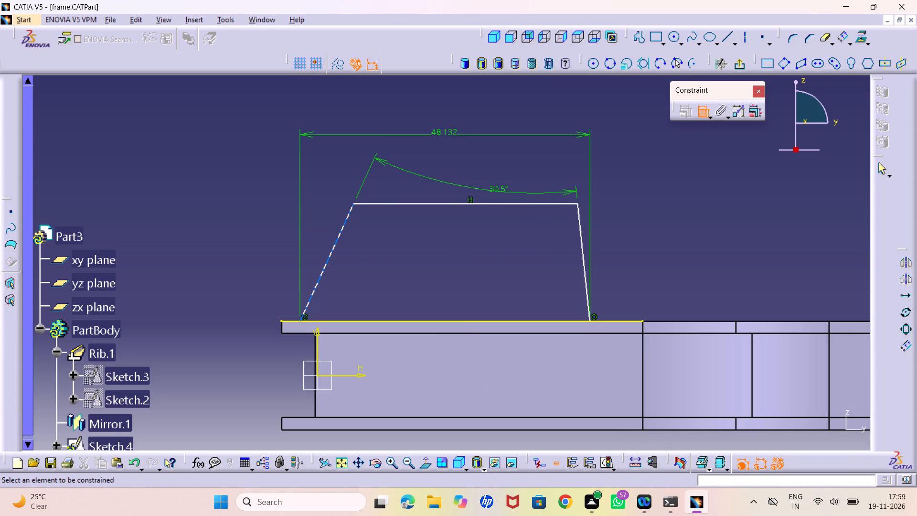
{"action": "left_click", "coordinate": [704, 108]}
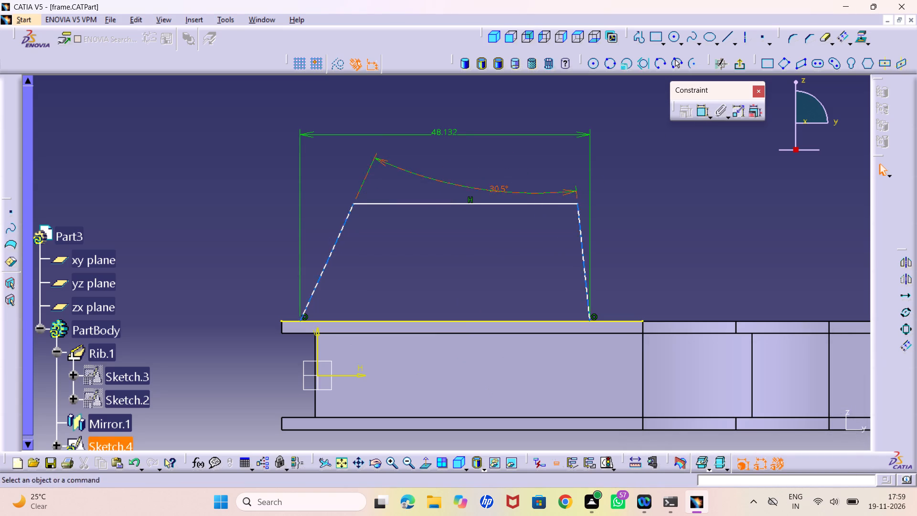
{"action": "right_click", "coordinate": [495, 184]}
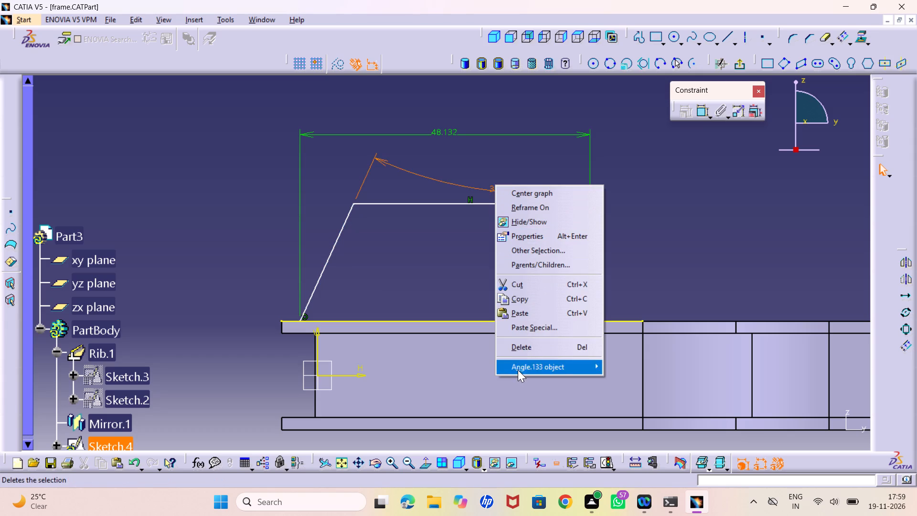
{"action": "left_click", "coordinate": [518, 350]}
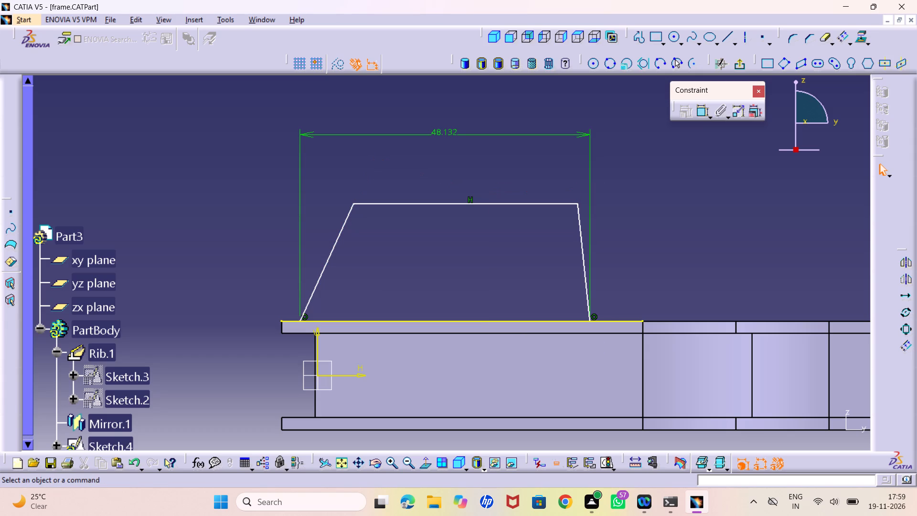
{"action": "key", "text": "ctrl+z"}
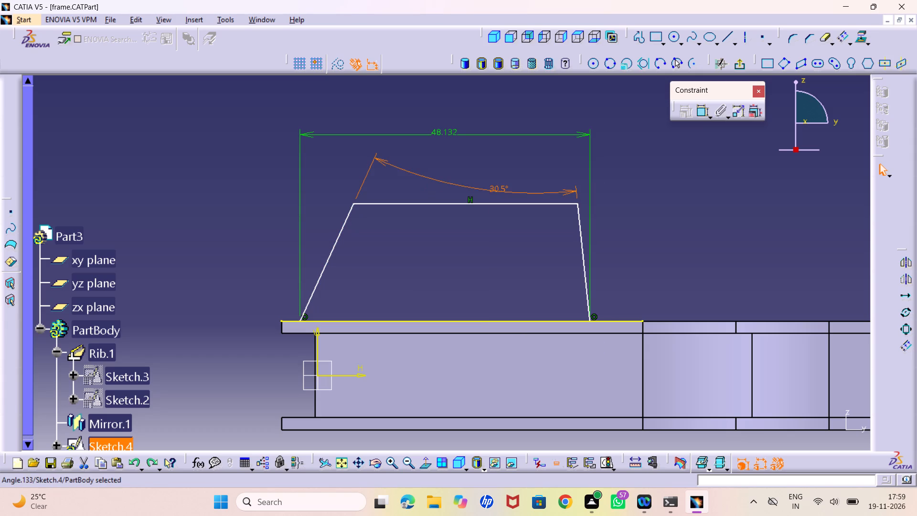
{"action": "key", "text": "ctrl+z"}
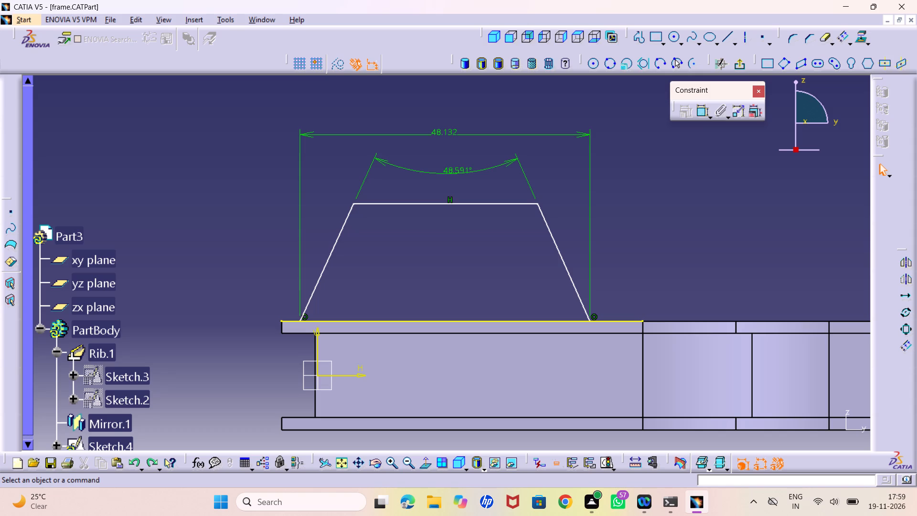
Dimension the height from the projected rib edge to the trapezoid's top line and set it to 28 mm.
{"action": "double_click", "coordinate": [702, 110]}
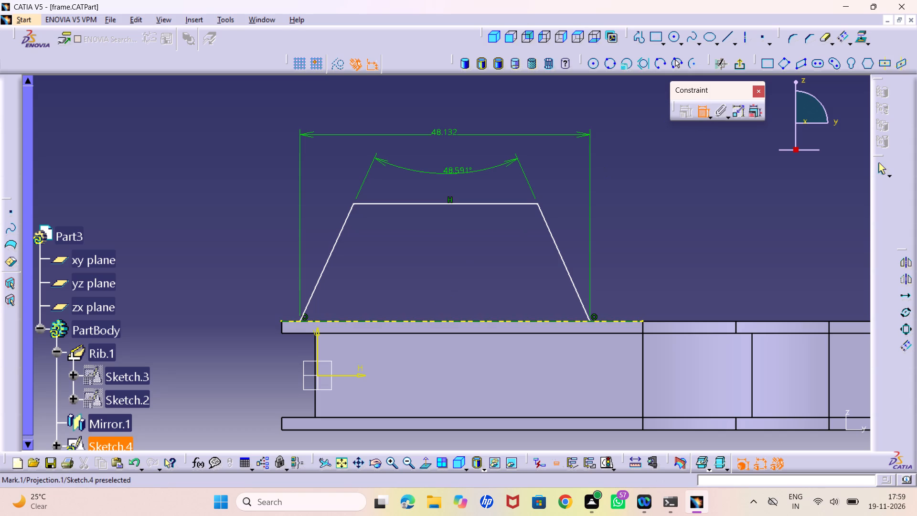
{"action": "left_click", "coordinate": [407, 320]}
{"action": "left_click", "coordinate": [388, 201]}
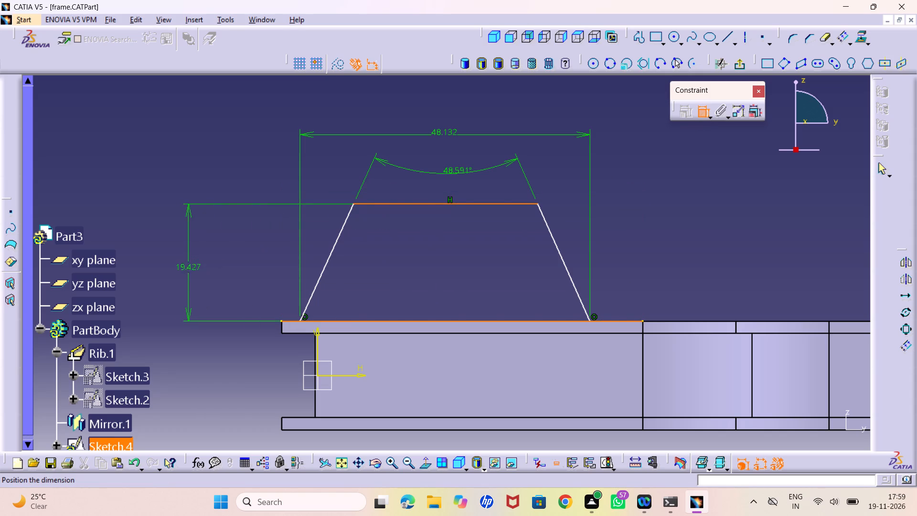
{"action": "left_click", "coordinate": [184, 271]}
{"action": "double_click", "coordinate": [181, 268]}
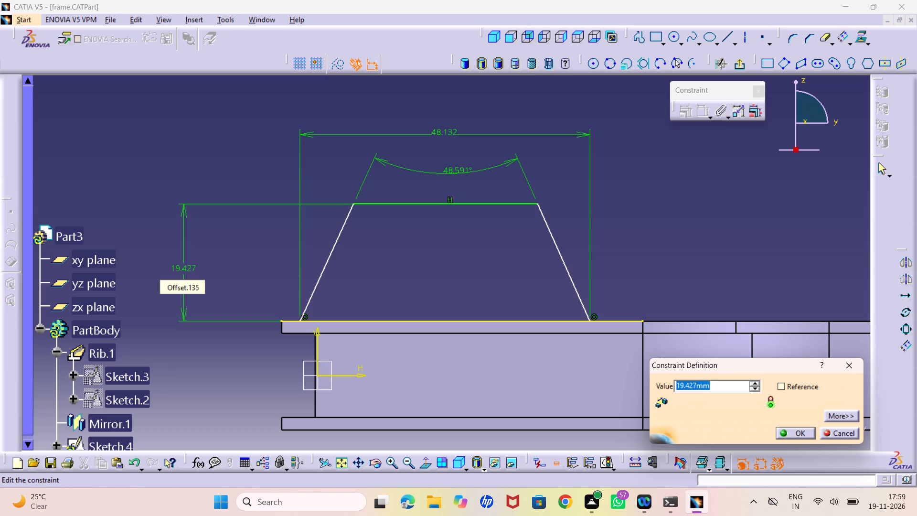
{"action": "type", "text": "28"}
{"action": "key", "text": "Return"}
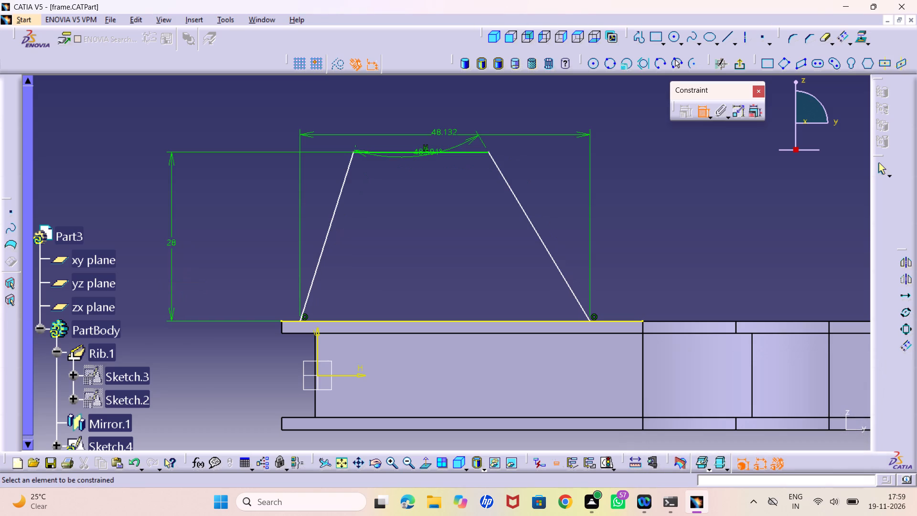
Reposition the base width and angle dimensions higher above the trapezoid so they clear its top line.
{"action": "middle_click_drag", "start_coordinate": [422, 192], "coordinate": [433, 139]}
{"action": "right_click", "coordinate": [422, 192]}
{"action": "middle_click_drag", "start_coordinate": [434, 142], "coordinate": [435, 143]}
{"action": "right_click", "coordinate": [435, 143]}
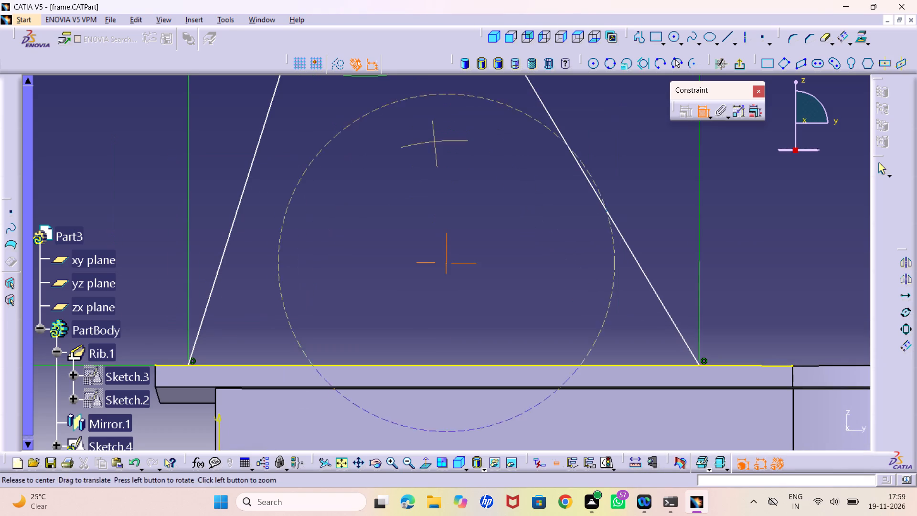
{"action": "middle_click_drag", "start_coordinate": [435, 143], "coordinate": [460, 213]}
{"action": "middle_click_drag", "start_coordinate": [459, 204], "coordinate": [470, 255]}
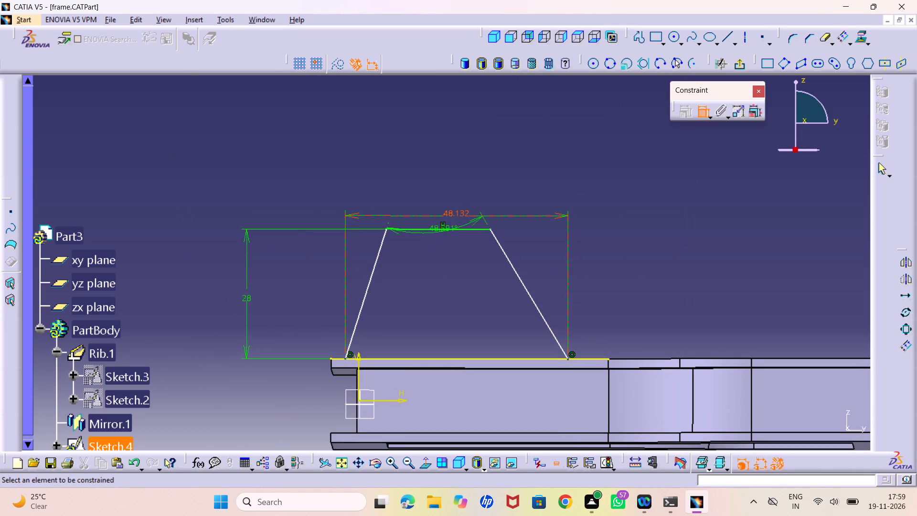
{"action": "left_click_drag", "start_coordinate": [562, 215], "coordinate": [542, 129]}
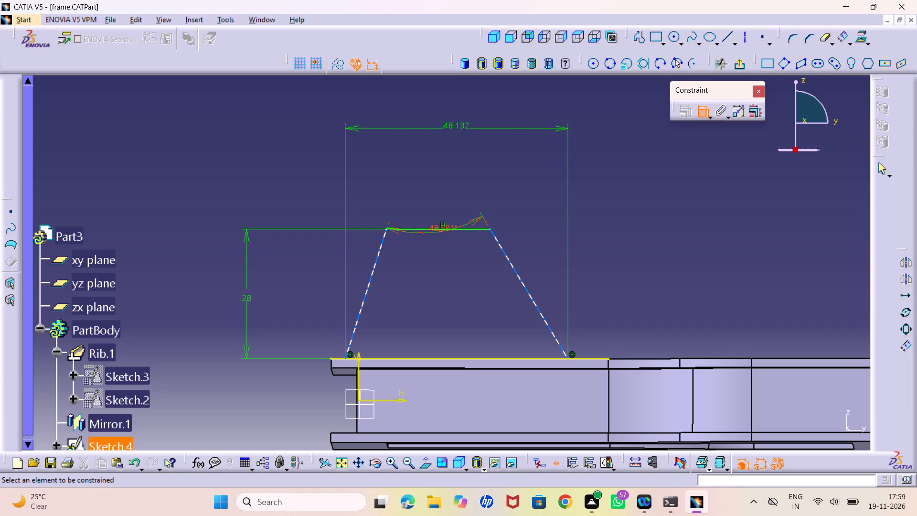
{"action": "left_click_drag", "start_coordinate": [477, 223], "coordinate": [480, 173]}
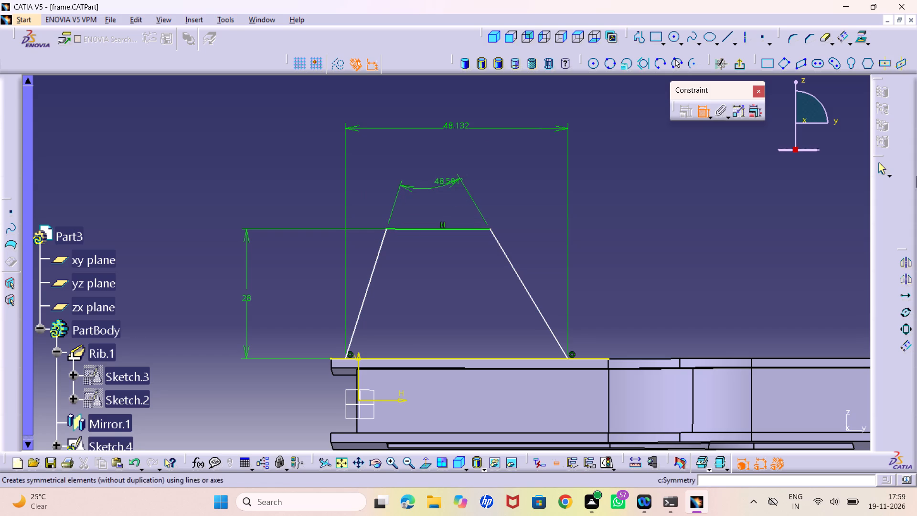
{"action": "left_click", "coordinate": [704, 115]}
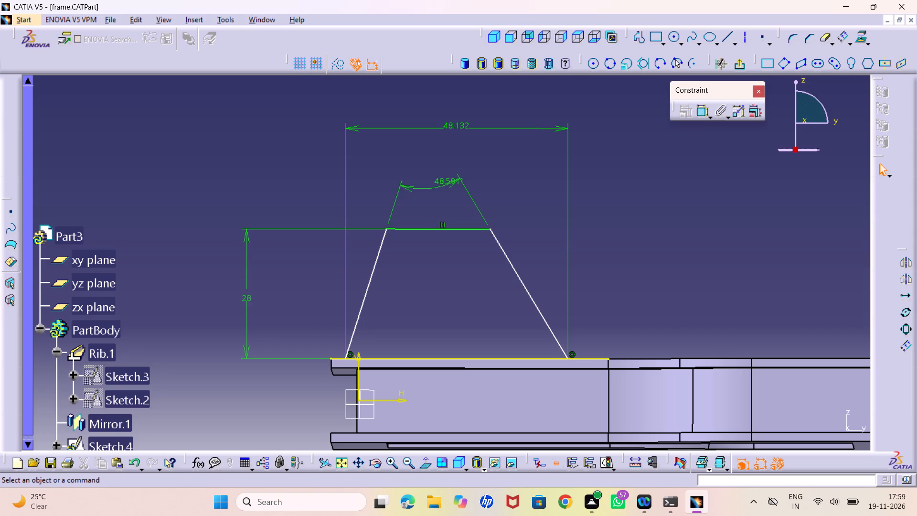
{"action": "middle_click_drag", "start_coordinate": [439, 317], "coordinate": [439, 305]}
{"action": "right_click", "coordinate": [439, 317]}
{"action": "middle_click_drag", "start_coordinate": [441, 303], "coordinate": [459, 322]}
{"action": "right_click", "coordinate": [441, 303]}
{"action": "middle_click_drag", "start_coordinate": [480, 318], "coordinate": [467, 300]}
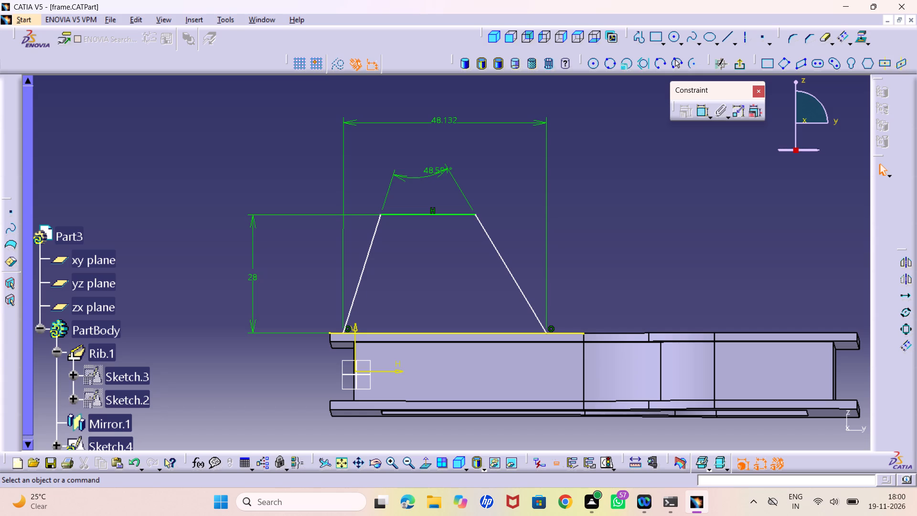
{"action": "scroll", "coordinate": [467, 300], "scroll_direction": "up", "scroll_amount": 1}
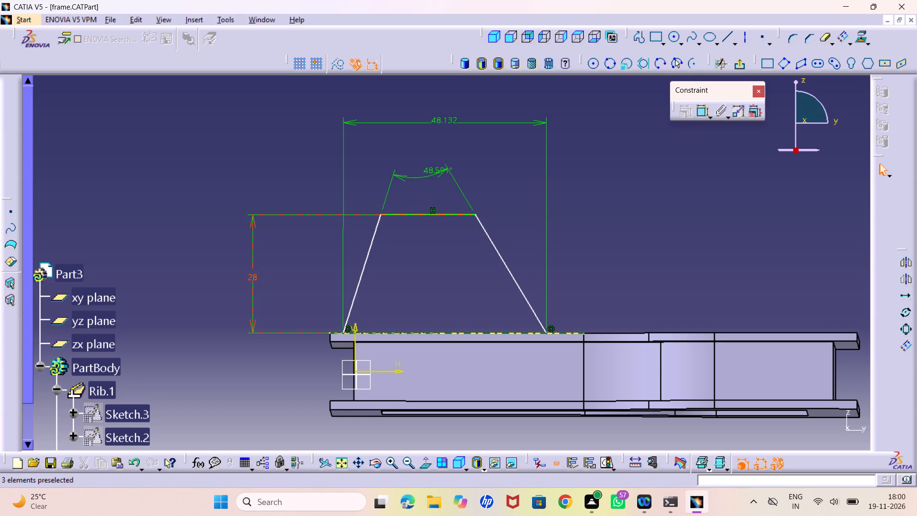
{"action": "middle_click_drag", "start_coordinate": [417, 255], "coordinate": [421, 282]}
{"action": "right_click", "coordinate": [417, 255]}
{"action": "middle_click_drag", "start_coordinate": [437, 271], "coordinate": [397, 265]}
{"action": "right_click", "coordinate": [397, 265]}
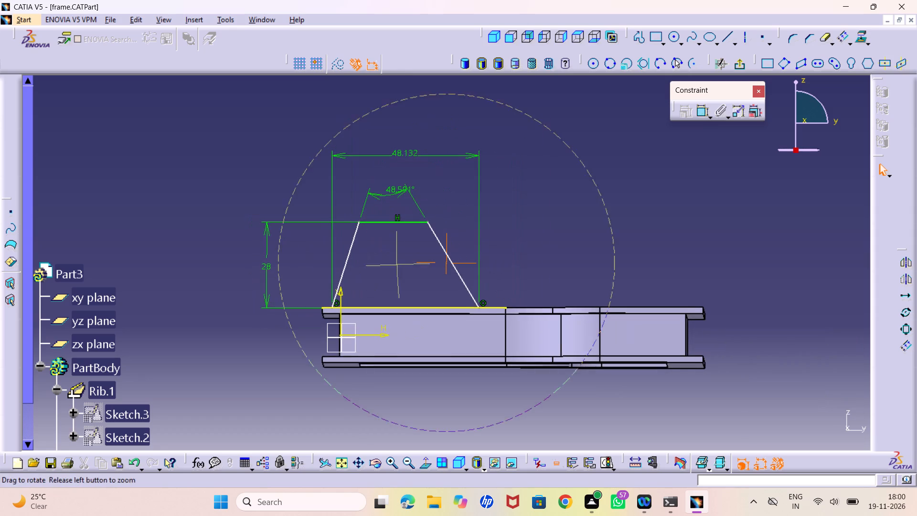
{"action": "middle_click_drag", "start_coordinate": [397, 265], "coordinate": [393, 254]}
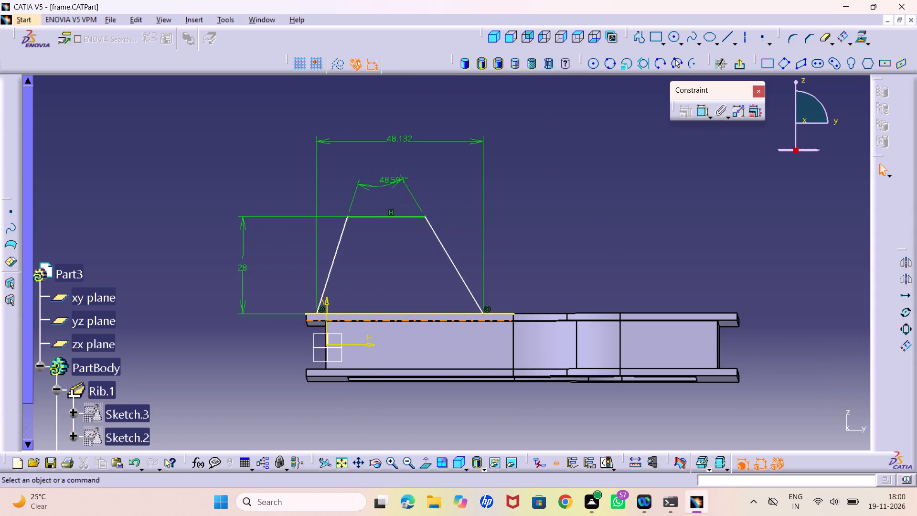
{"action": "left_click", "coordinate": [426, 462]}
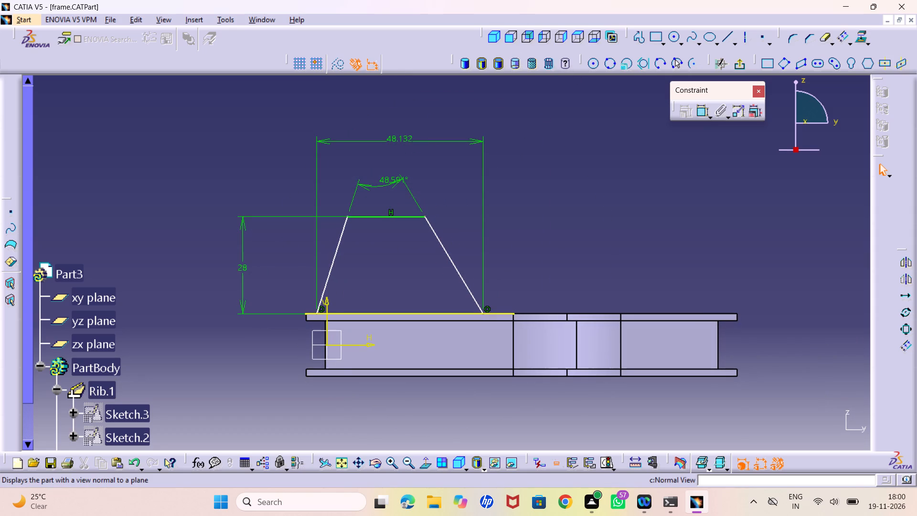
Leave the sketch and switch to the Generative Sheetmetal Design workbench.
{"action": "left_click", "coordinate": [25, 20]}
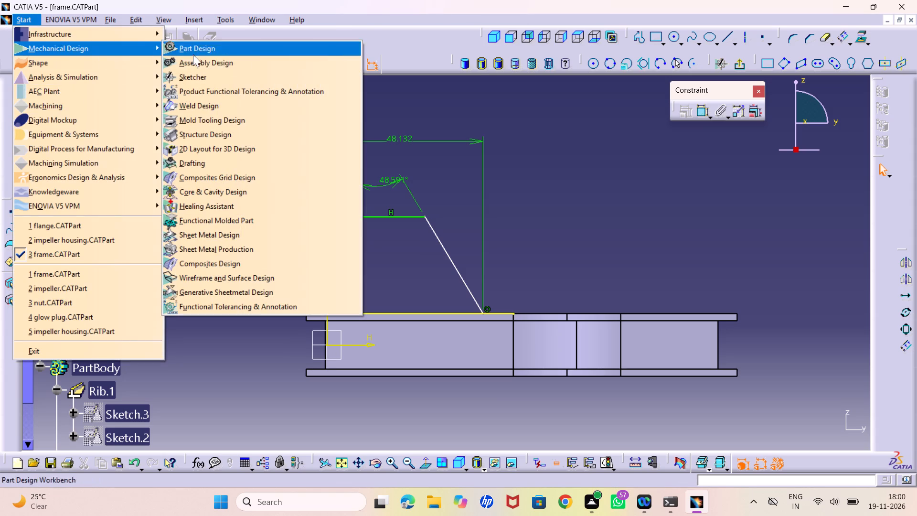
{"action": "left_click", "coordinate": [243, 288]}
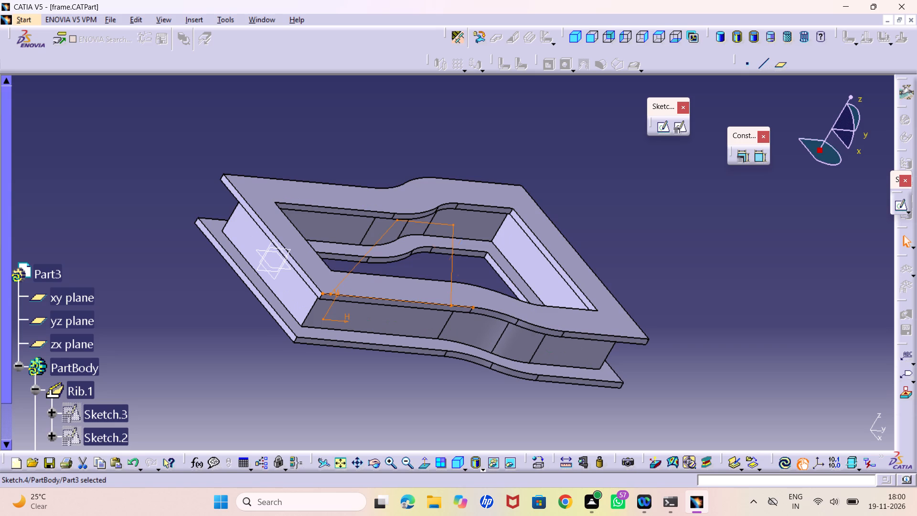
Define the part's sheet metal parameters with a thickness of 1 mm, keeping the default bend radius.
{"action": "middle_click_drag", "start_coordinate": [333, 136], "coordinate": [333, 159]}
{"action": "left_click", "coordinate": [461, 36]}
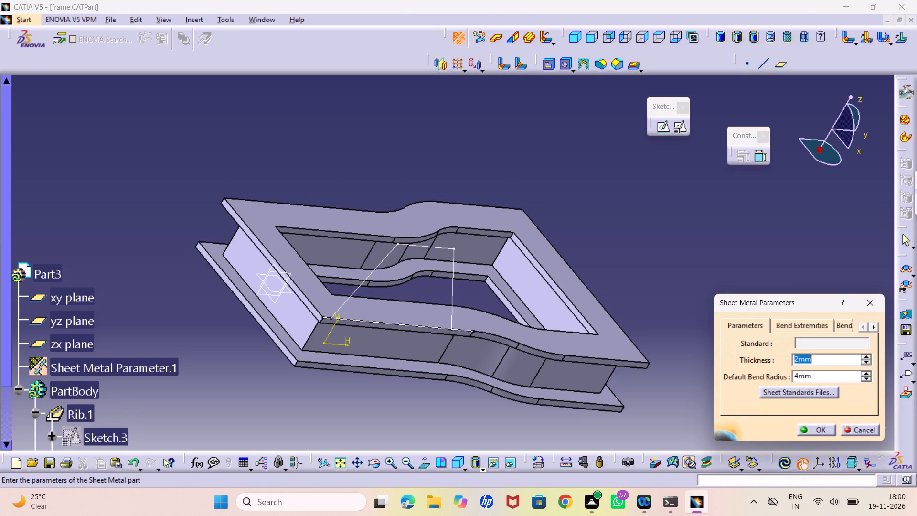
{"action": "key", "text": "1"}
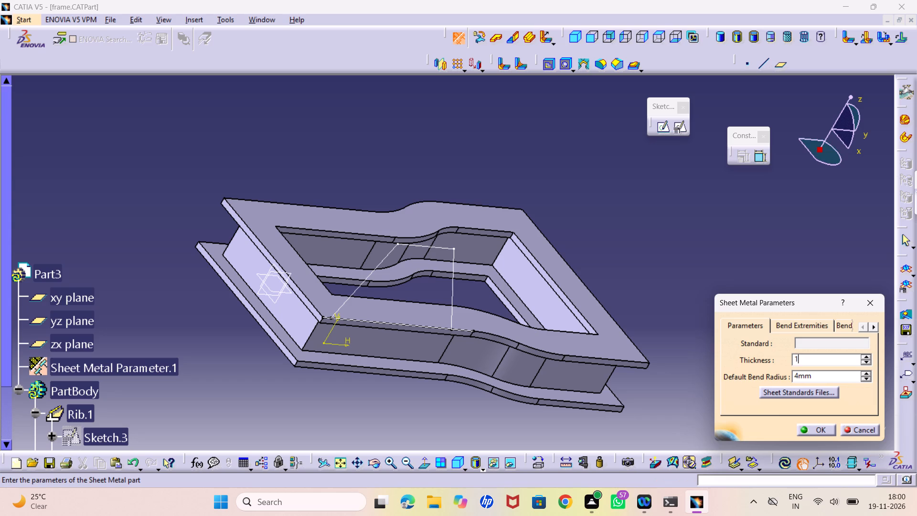
{"action": "left_click", "coordinate": [822, 433]}
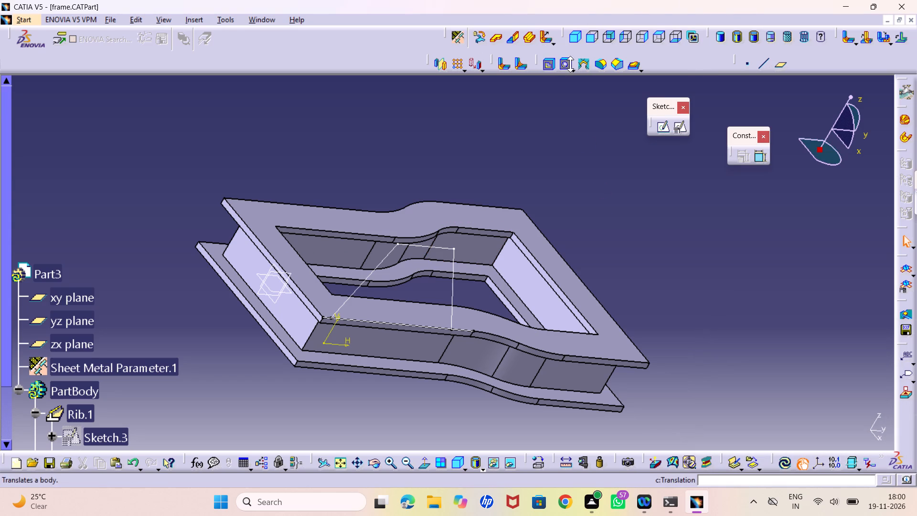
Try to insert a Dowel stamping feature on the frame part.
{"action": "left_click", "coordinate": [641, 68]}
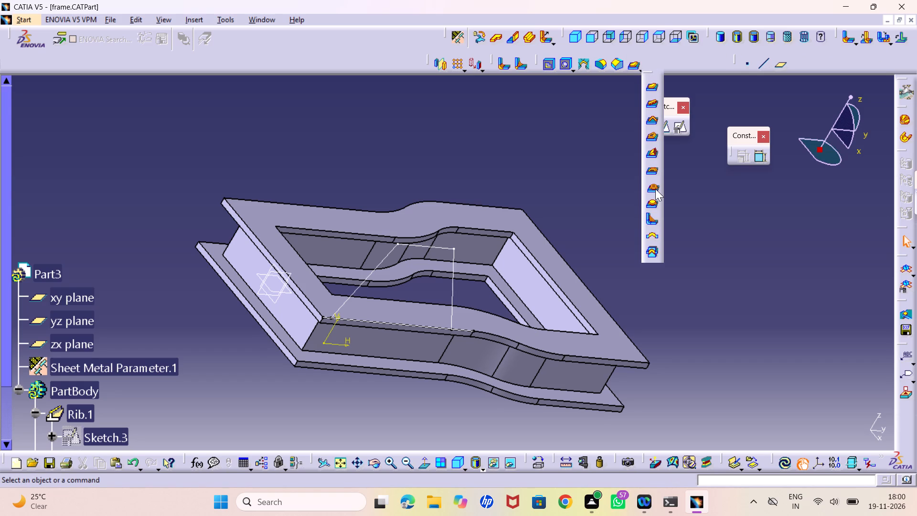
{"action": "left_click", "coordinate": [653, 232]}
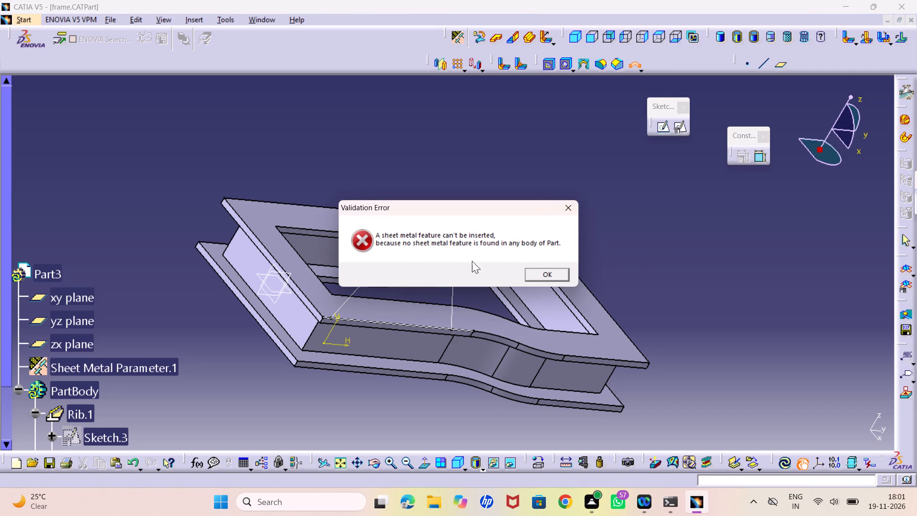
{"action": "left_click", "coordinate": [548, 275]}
Switch to the Part Design workbench and reopen the trapezoid's Sketch.4 for editing.
{"action": "left_click", "coordinate": [26, 22]}
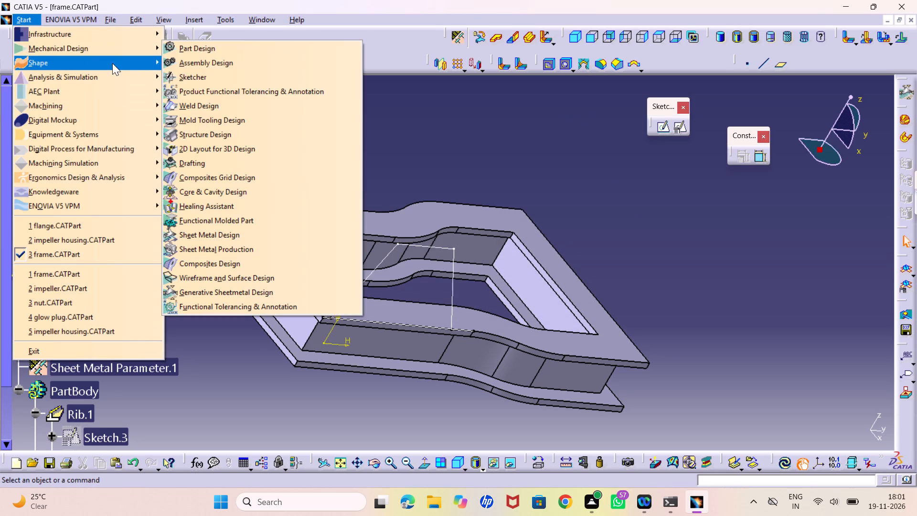
{"action": "left_click", "coordinate": [193, 51]}
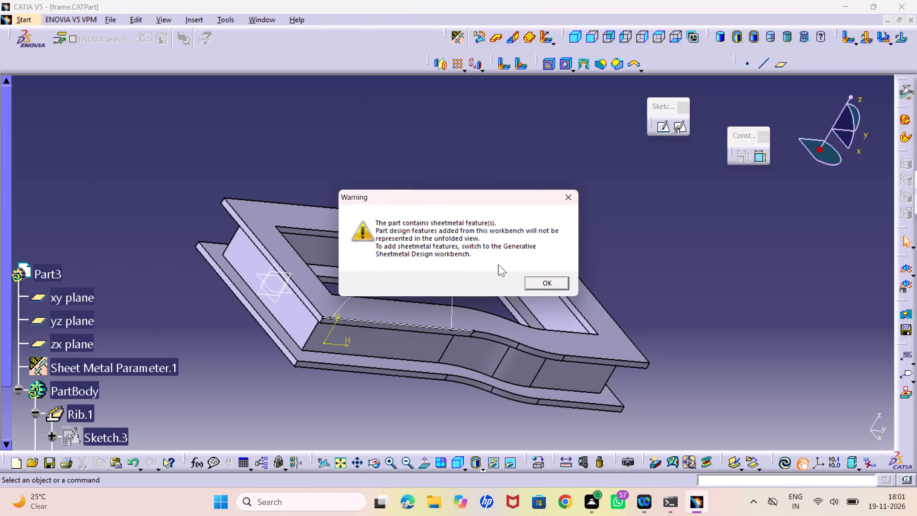
{"action": "left_click", "coordinate": [532, 282]}
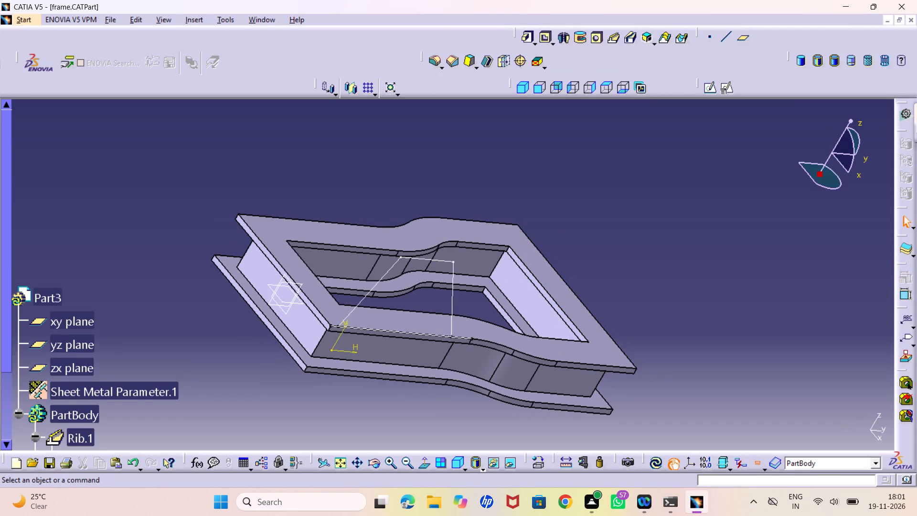
{"action": "scroll", "coordinate": [41, 323], "scroll_direction": "down", "scroll_amount": 4}
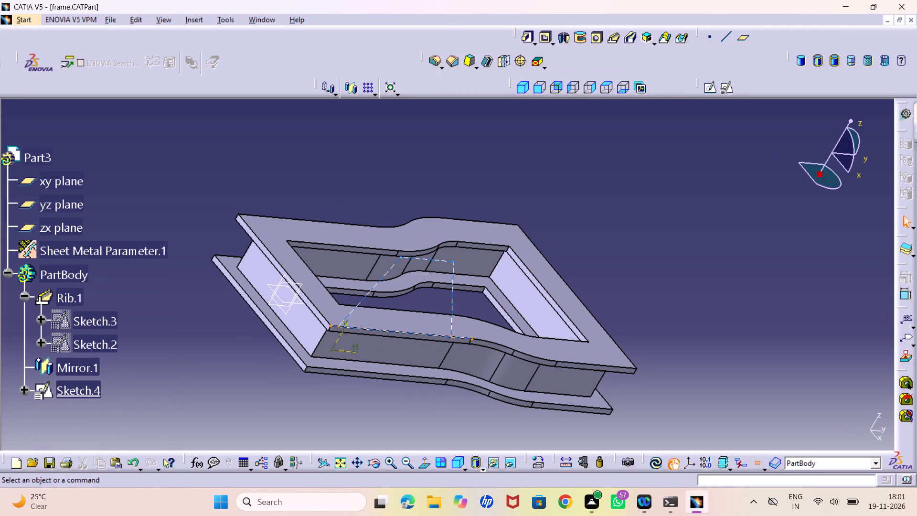
{"action": "double_click", "coordinate": [79, 393]}
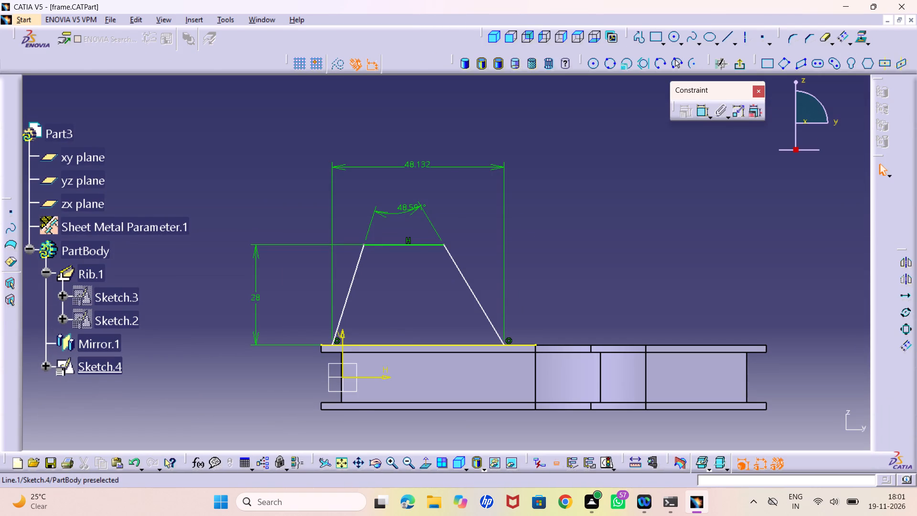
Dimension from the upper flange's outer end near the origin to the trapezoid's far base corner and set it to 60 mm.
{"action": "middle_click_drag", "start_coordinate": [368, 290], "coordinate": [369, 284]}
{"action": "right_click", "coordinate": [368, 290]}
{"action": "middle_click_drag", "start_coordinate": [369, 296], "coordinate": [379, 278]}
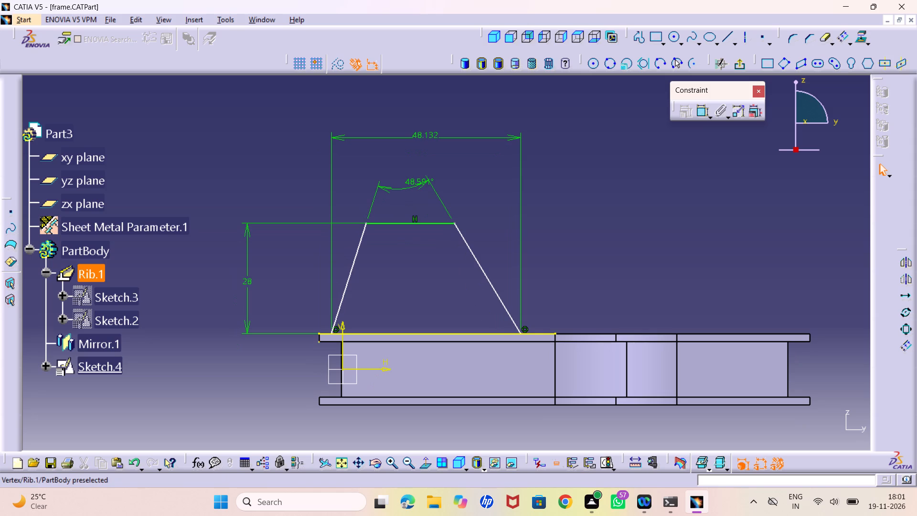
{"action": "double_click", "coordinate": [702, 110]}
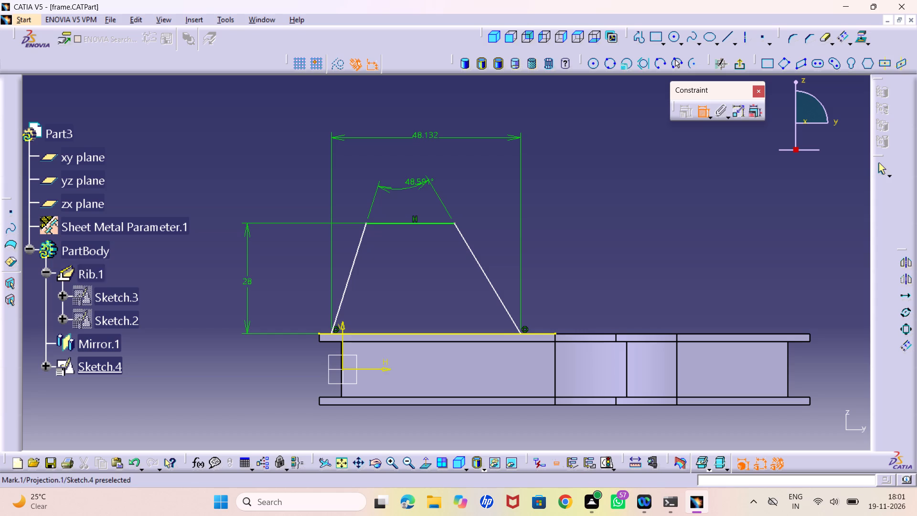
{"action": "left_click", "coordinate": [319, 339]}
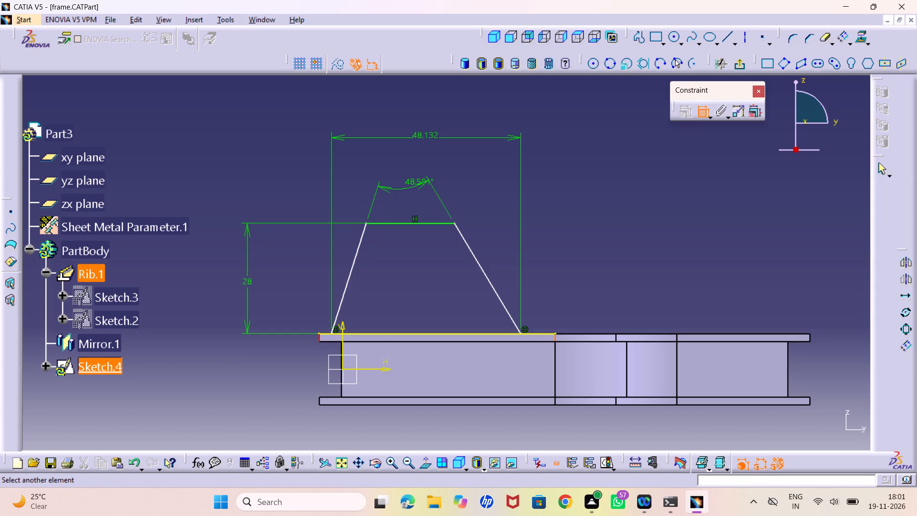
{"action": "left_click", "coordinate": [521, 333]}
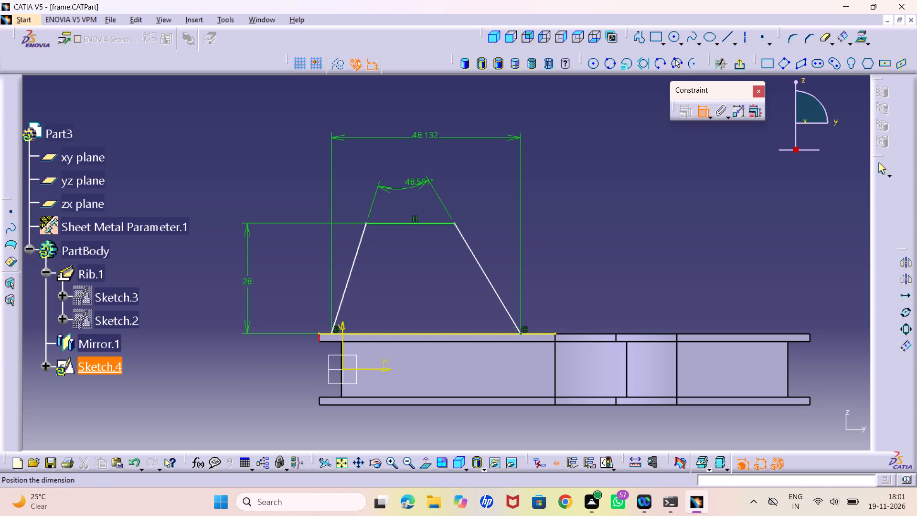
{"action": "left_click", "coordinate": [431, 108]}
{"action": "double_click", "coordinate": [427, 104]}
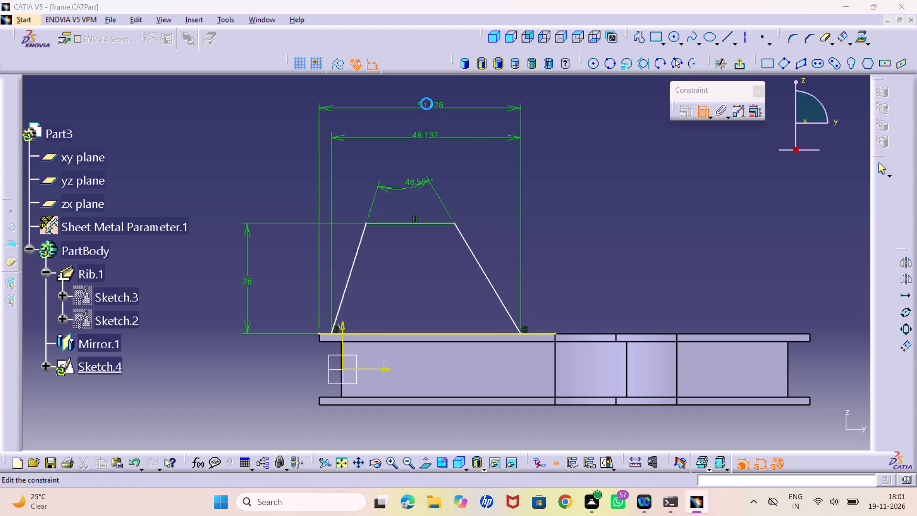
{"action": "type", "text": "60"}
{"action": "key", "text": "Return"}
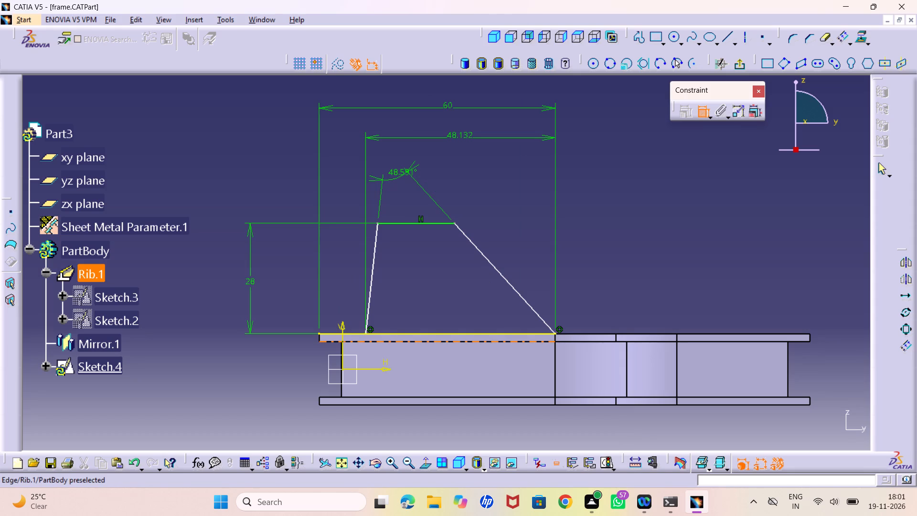
Dimension the offset from the upper flange's outer end to the trapezoid's base corner nearest the sketch origin.
{"action": "left_click", "coordinate": [365, 332]}
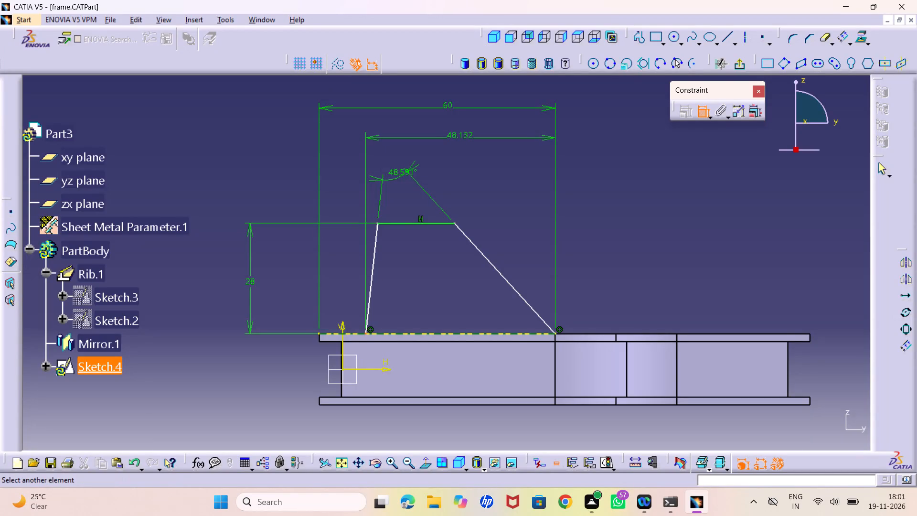
{"action": "left_click", "coordinate": [320, 338]}
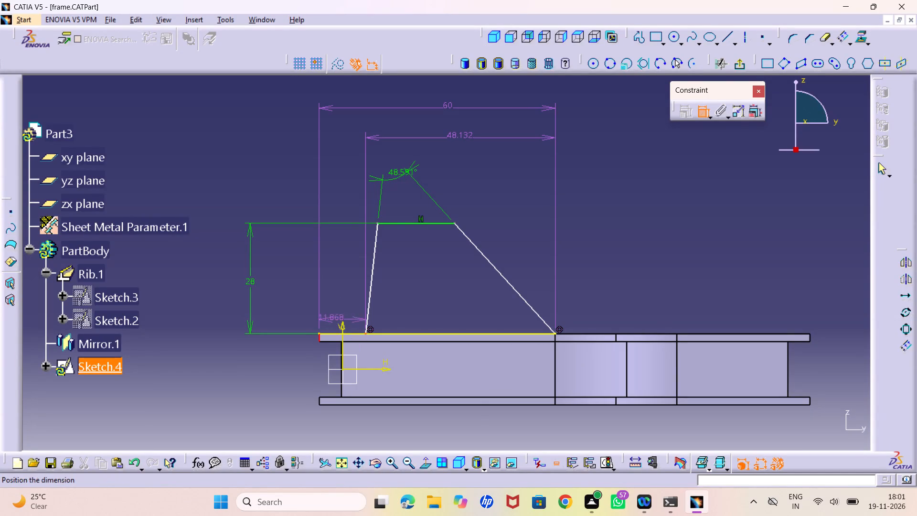
{"action": "left_click", "coordinate": [344, 301]}
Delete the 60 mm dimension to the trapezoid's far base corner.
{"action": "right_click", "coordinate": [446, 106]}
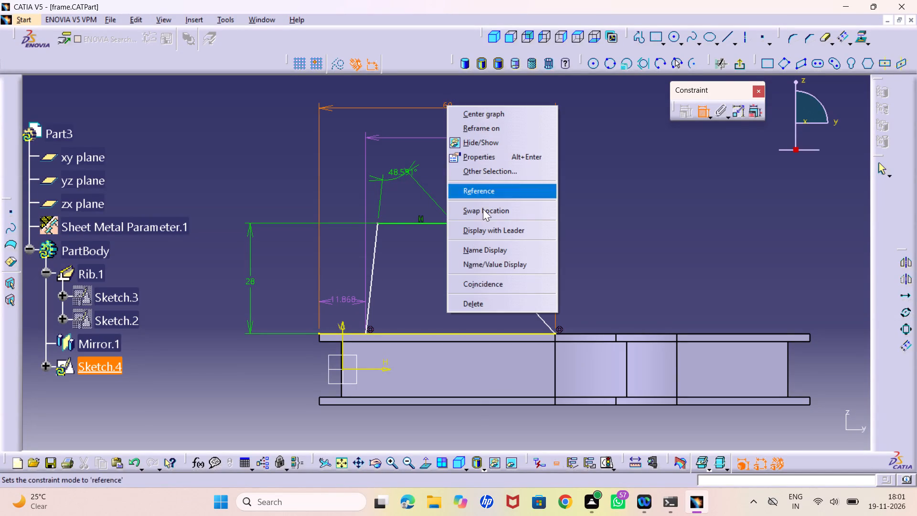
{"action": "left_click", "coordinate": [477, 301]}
Set the offset between the flange's outer end and the trapezoid's near base corner to 3.3 mm.
{"action": "double_click", "coordinate": [338, 296]}
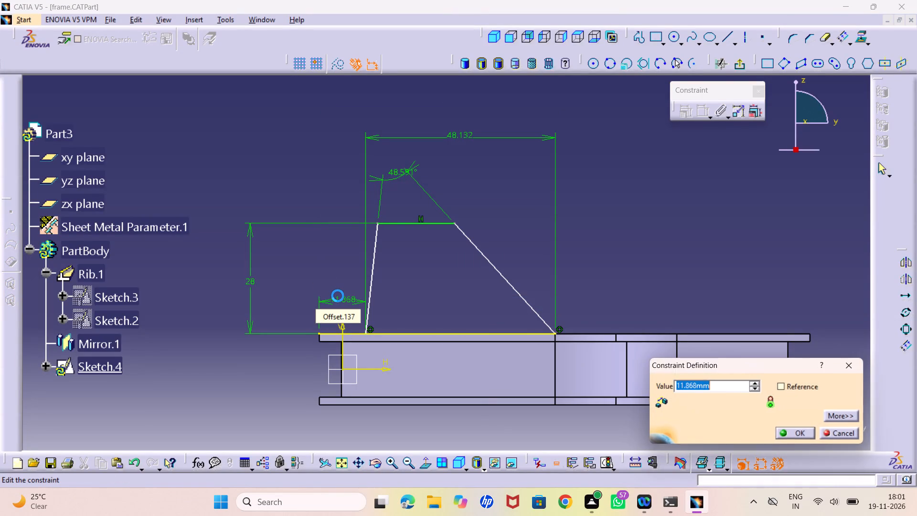
{"action": "type", "text": "3.3"}
{"action": "key", "text": "Return"}
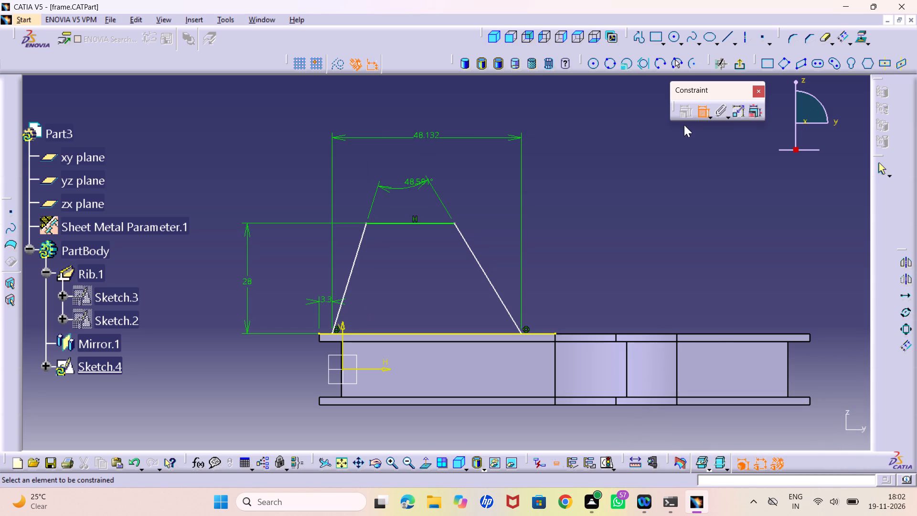
Tilt the slanted side nearest the origin inward and set the angle between the trapezoid's slanted sides to 30.5°.
{"action": "left_click", "coordinate": [705, 107]}
{"action": "left_click_drag", "start_coordinate": [354, 256], "coordinate": [361, 253]}
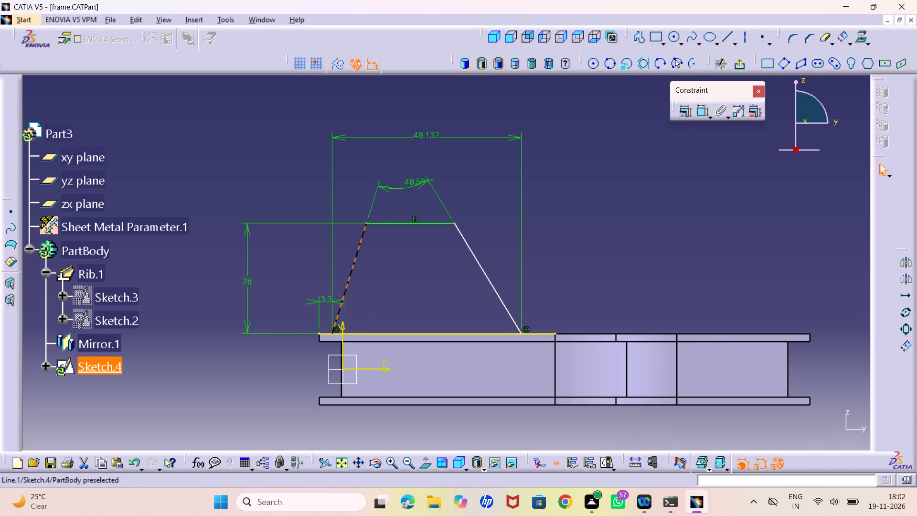
{"action": "left_click_drag", "start_coordinate": [361, 253], "coordinate": [366, 253]}
{"action": "left_click", "coordinate": [398, 283]}
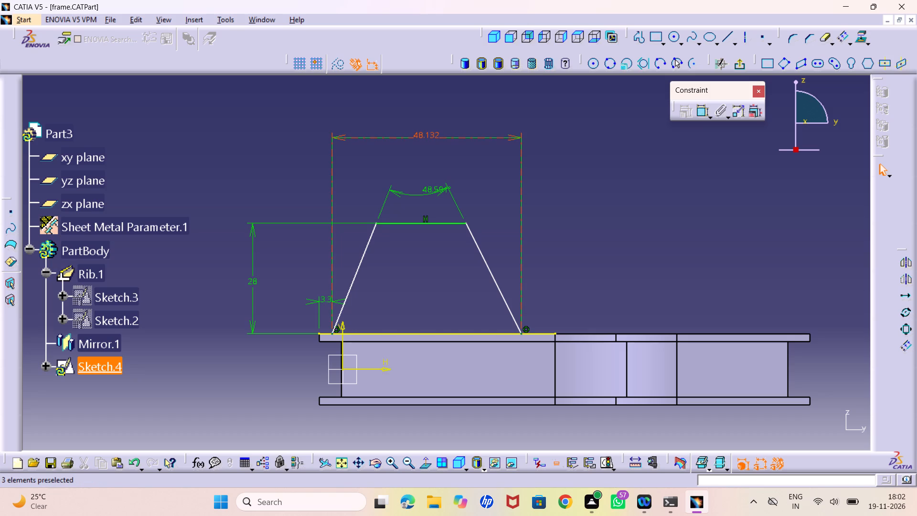
{"action": "double_click", "coordinate": [433, 191]}
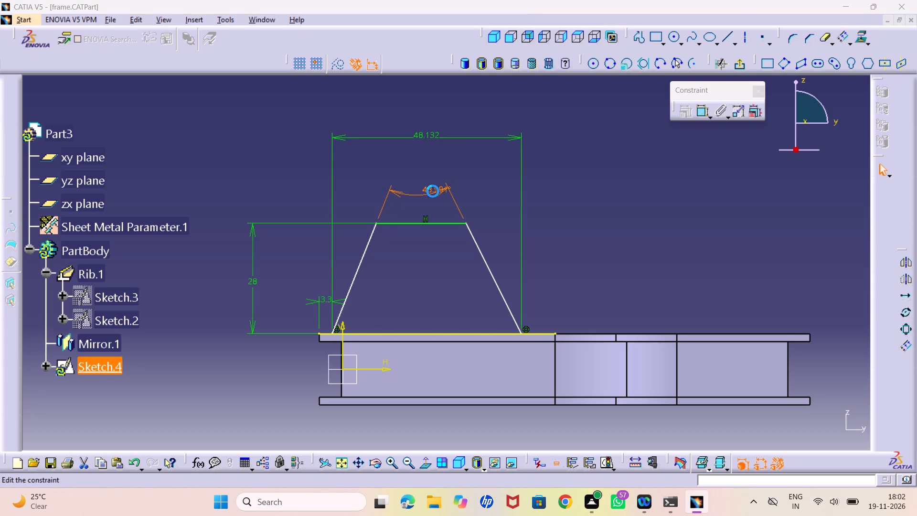
{"action": "type", "text": "30.5"}
{"action": "key", "text": "Return"}
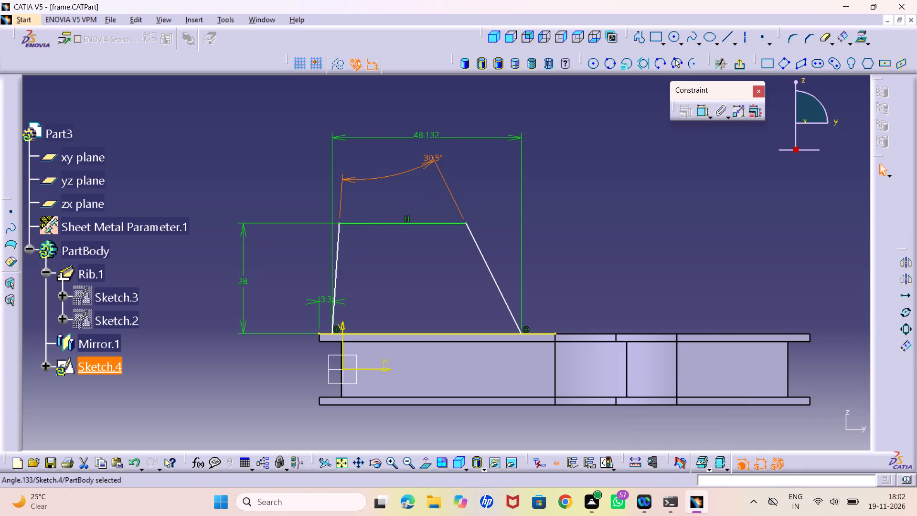
Tilt the near slanted side inward until the trapezoid looks symmetrical, and reposition the angle value along its arc.
{"action": "left_click_drag", "start_coordinate": [336, 234], "coordinate": [355, 234]}
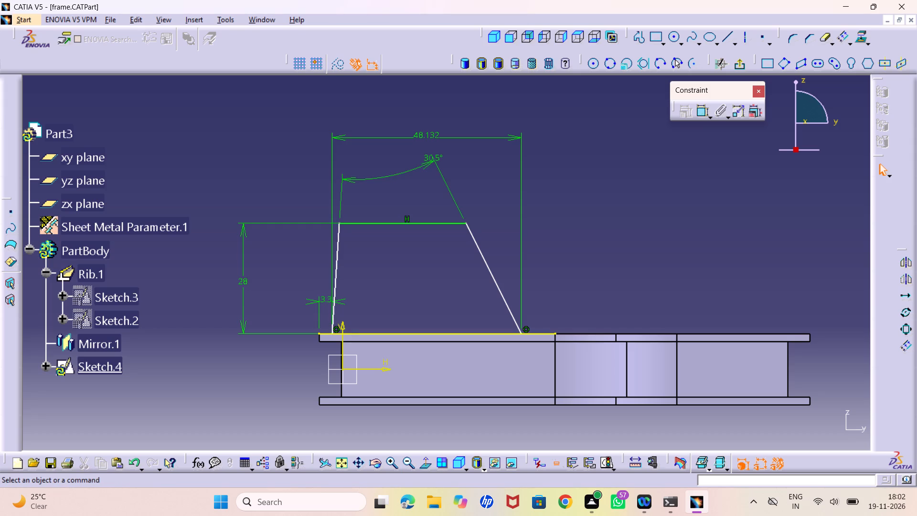
{"action": "left_click_drag", "start_coordinate": [338, 231], "coordinate": [363, 231]}
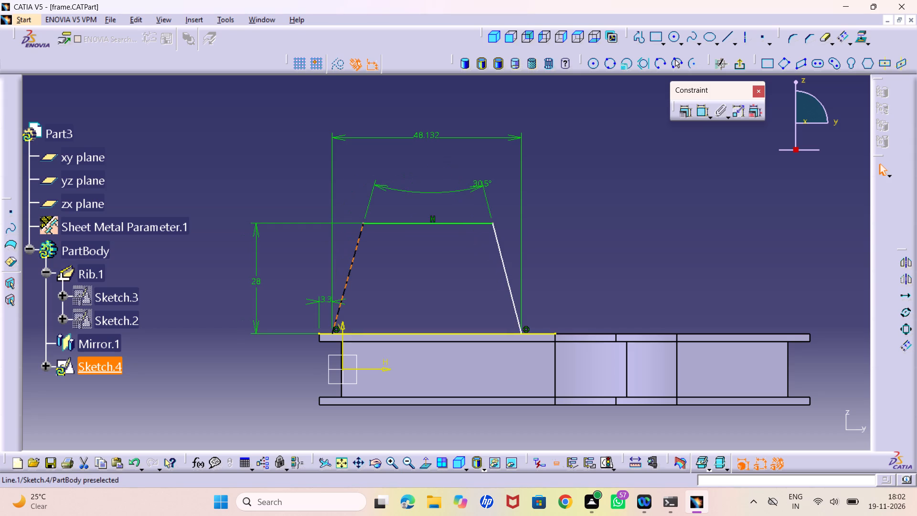
{"action": "left_click_drag", "start_coordinate": [363, 231], "coordinate": [362, 229]}
{"action": "left_click_drag", "start_coordinate": [475, 182], "coordinate": [445, 191]}
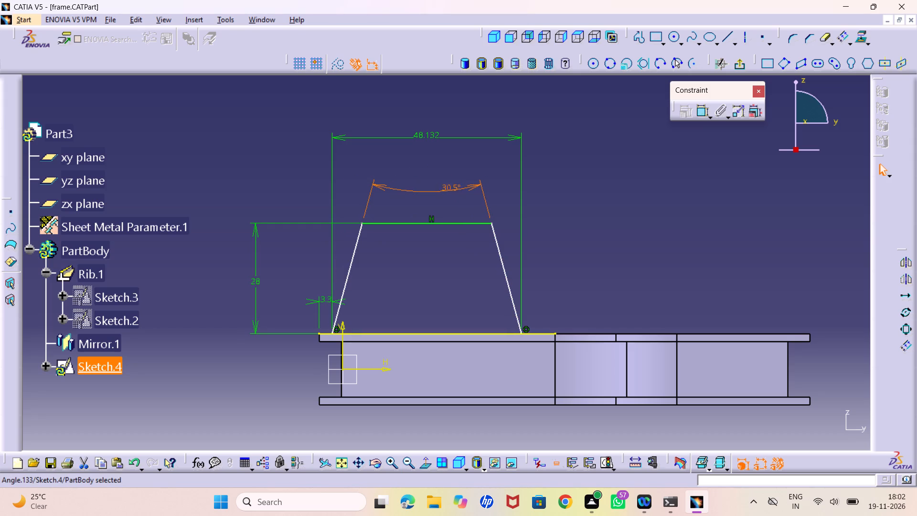
{"action": "left_click_drag", "start_coordinate": [445, 191], "coordinate": [411, 190]}
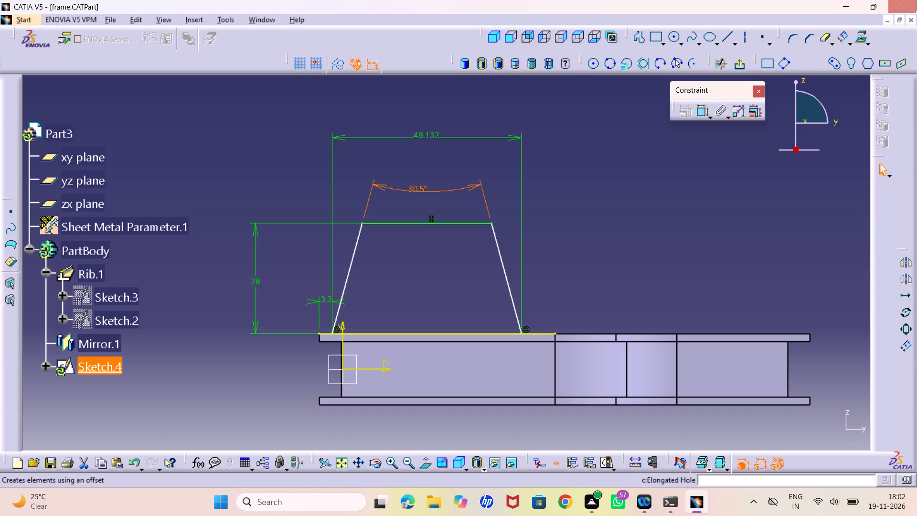
Set the trapezoid's base width to 35.5 mm.
{"action": "double_click", "coordinate": [425, 133]}
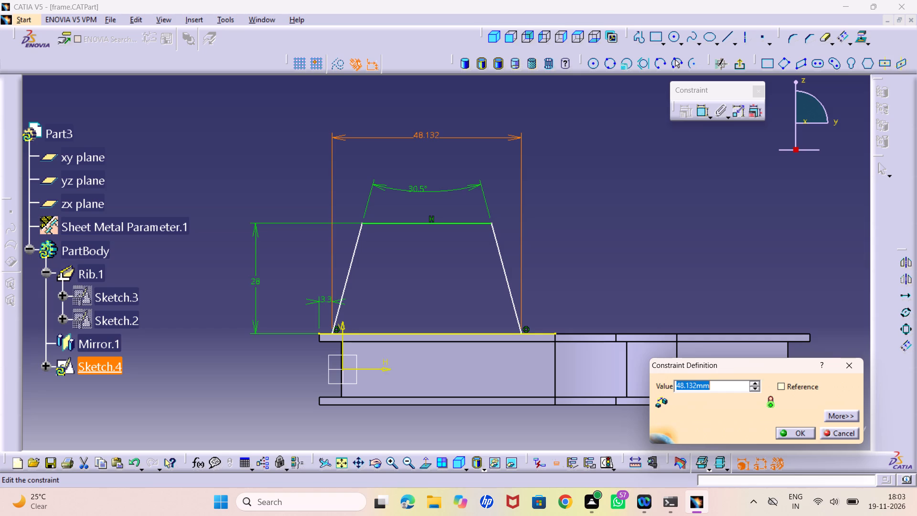
{"action": "type", "text": "35.5"}
{"action": "key", "text": "Return"}
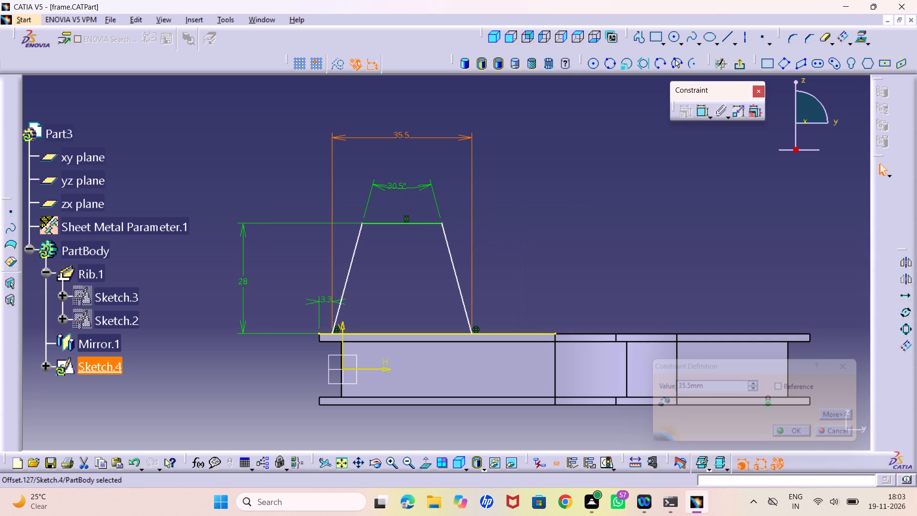
{"action": "left_click", "coordinate": [516, 279]}
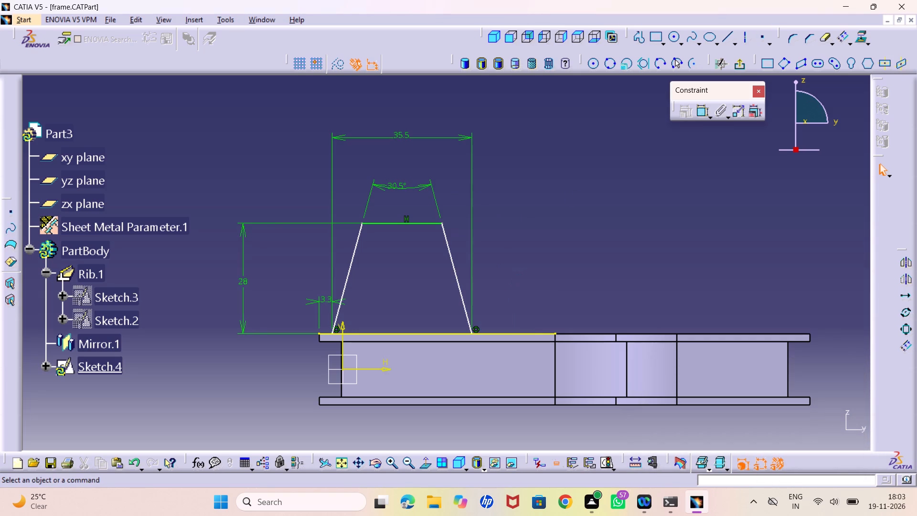
Examine the dimensioned trapezoid profile and how it sits on the frame's upper flange.
{"action": "middle_click_drag", "start_coordinate": [521, 266], "coordinate": [516, 238]}
{"action": "right_click", "coordinate": [521, 266]}
{"action": "scroll", "coordinate": [513, 253], "scroll_direction": "up", "scroll_amount": 1}
{"action": "middle_click_drag", "start_coordinate": [513, 253], "coordinate": [513, 254]}
{"action": "right_click", "coordinate": [513, 253]}
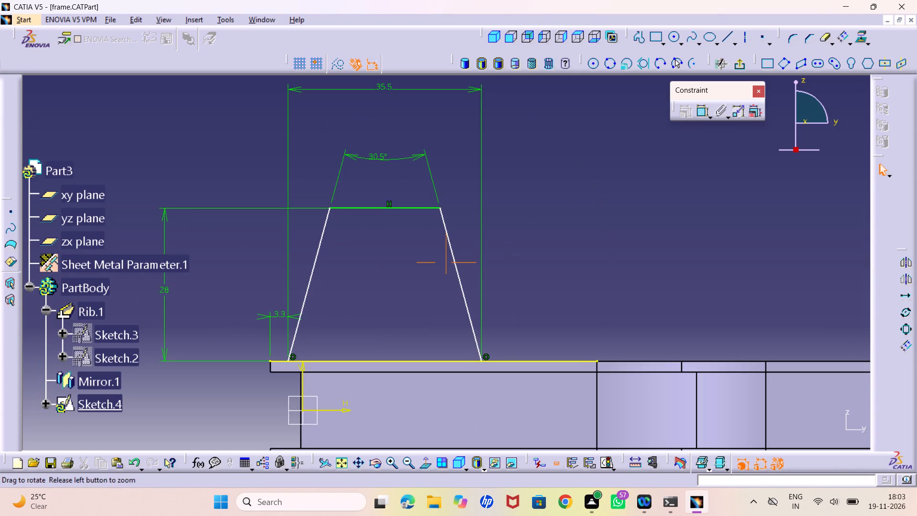
{"action": "middle_click_drag", "start_coordinate": [513, 254], "coordinate": [513, 292]}
{"action": "middle_click_drag", "start_coordinate": [521, 282], "coordinate": [517, 261]}
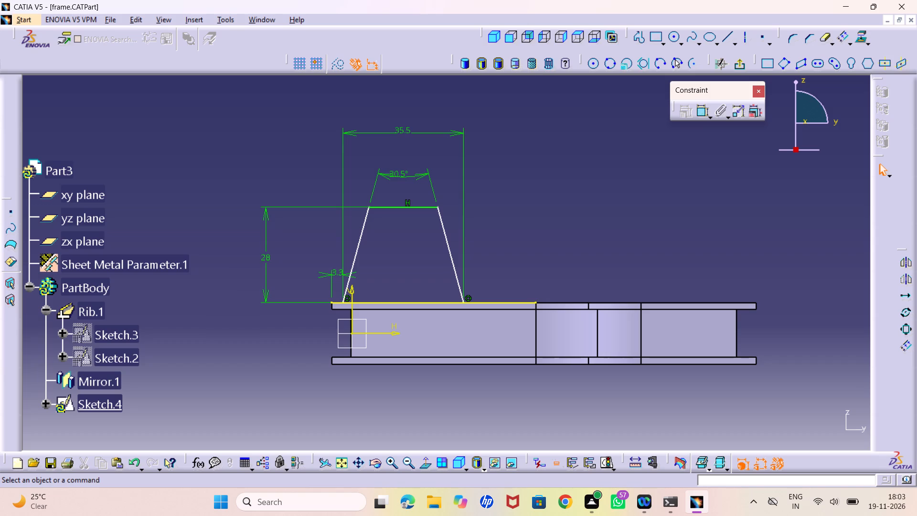
{"action": "middle_click_drag", "start_coordinate": [382, 269], "coordinate": [381, 241]}
{"action": "right_click", "coordinate": [382, 269]}
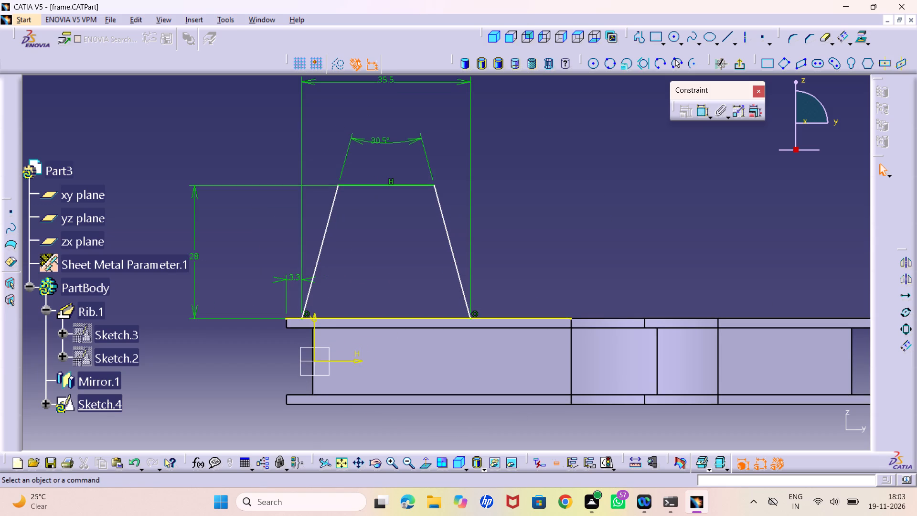
{"action": "middle_click_drag", "start_coordinate": [410, 260], "coordinate": [410, 271]}
{"action": "right_click", "coordinate": [410, 260]}
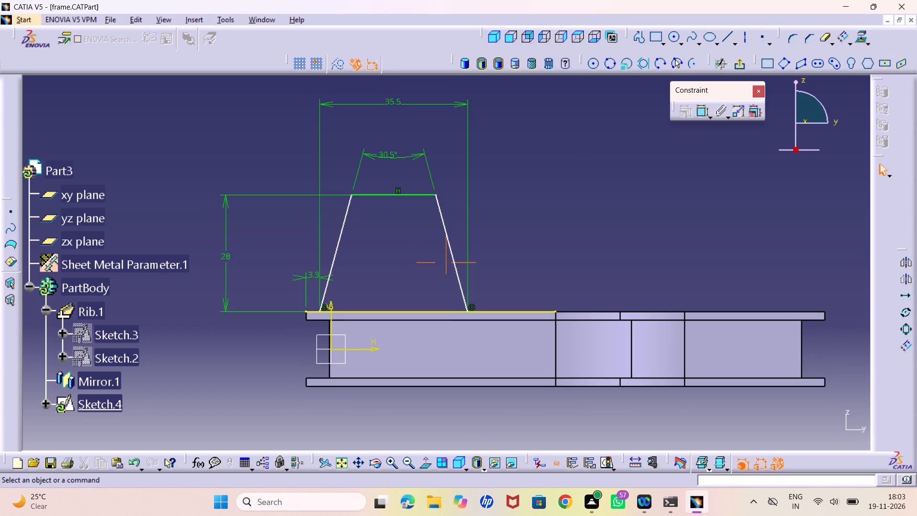
Delete the 35.5 mm base width dimension from the trapezoid.
{"action": "right_click", "coordinate": [387, 103]}
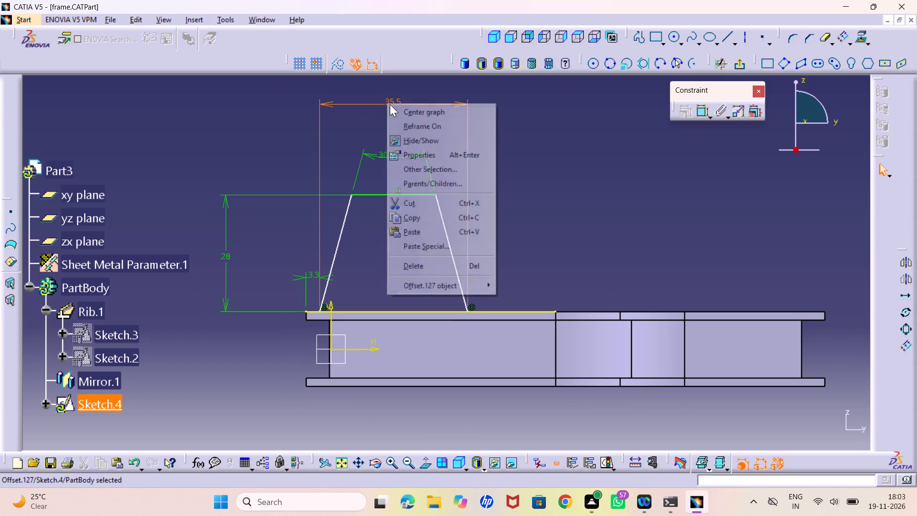
{"action": "left_click", "coordinate": [428, 269]}
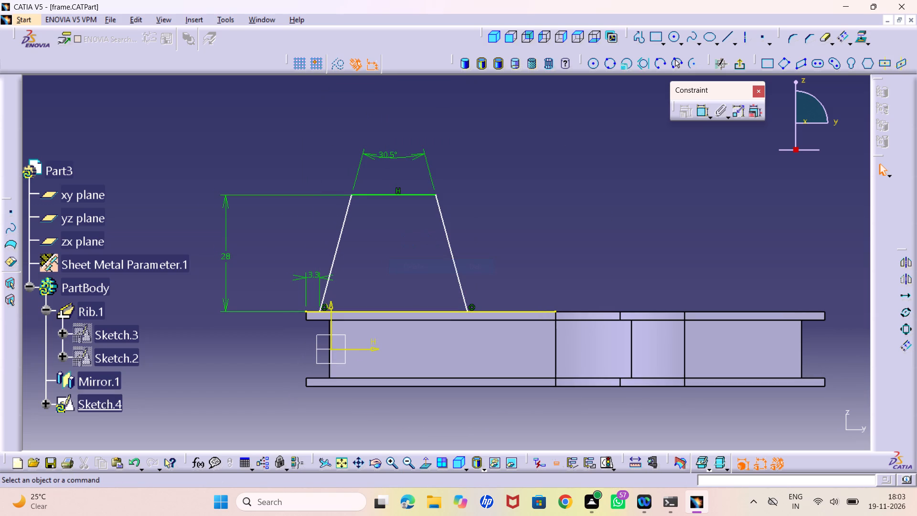
Dimension the trapezoid's top edge and set its length to 35.5 mm.
{"action": "left_click", "coordinate": [349, 209]}
{"action": "left_click", "coordinate": [646, 153]}
{"action": "double_click", "coordinate": [700, 110]}
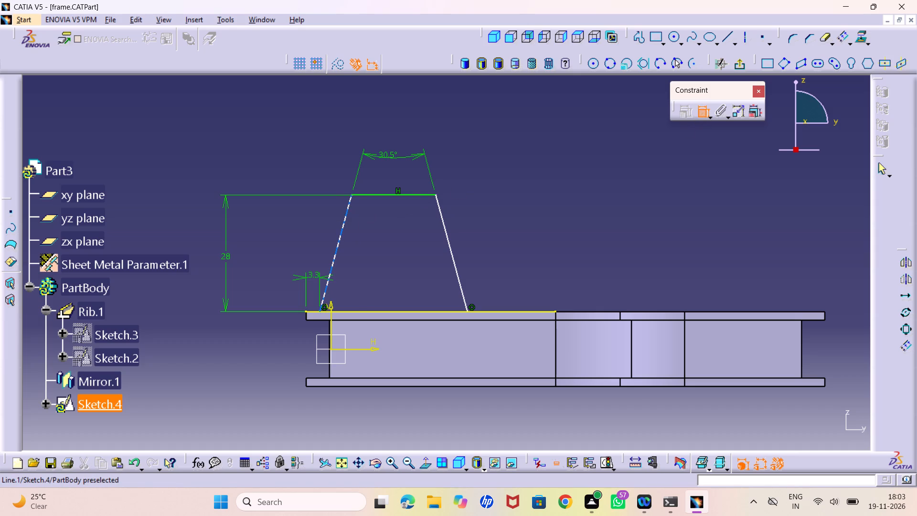
{"action": "left_click", "coordinate": [381, 194]}
{"action": "left_click", "coordinate": [387, 113]}
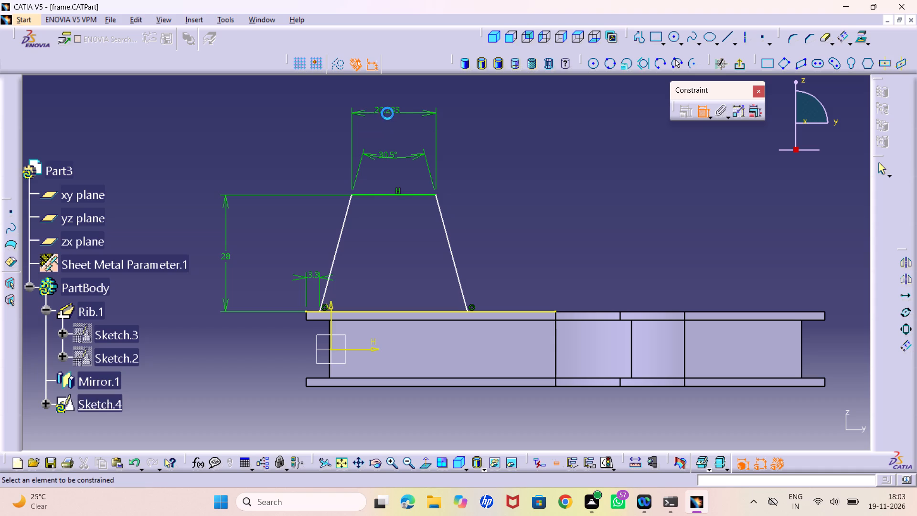
{"action": "double_click", "coordinate": [380, 107]}
{"action": "type", "text": "35.5"}
{"action": "key", "text": "Return"}
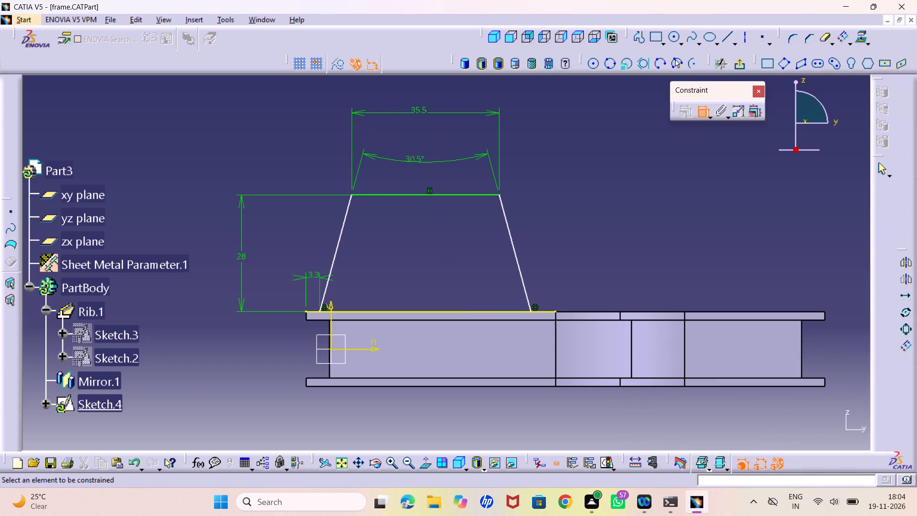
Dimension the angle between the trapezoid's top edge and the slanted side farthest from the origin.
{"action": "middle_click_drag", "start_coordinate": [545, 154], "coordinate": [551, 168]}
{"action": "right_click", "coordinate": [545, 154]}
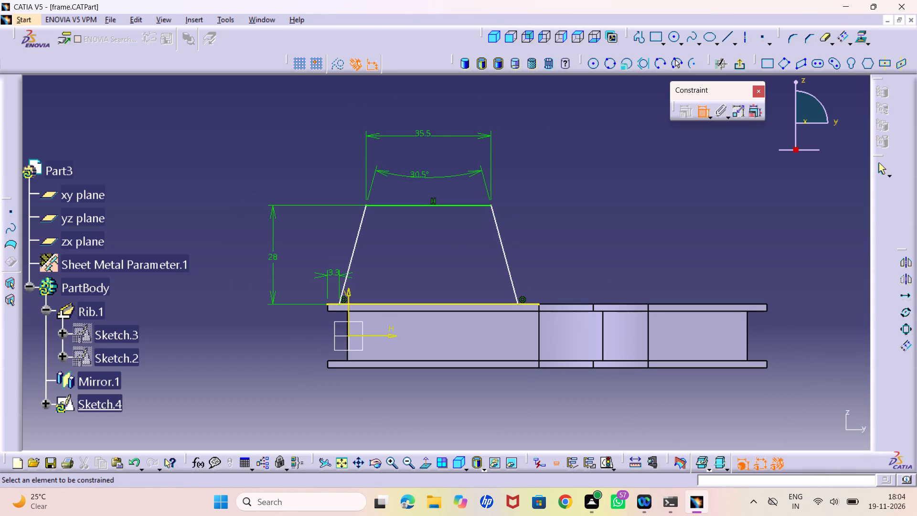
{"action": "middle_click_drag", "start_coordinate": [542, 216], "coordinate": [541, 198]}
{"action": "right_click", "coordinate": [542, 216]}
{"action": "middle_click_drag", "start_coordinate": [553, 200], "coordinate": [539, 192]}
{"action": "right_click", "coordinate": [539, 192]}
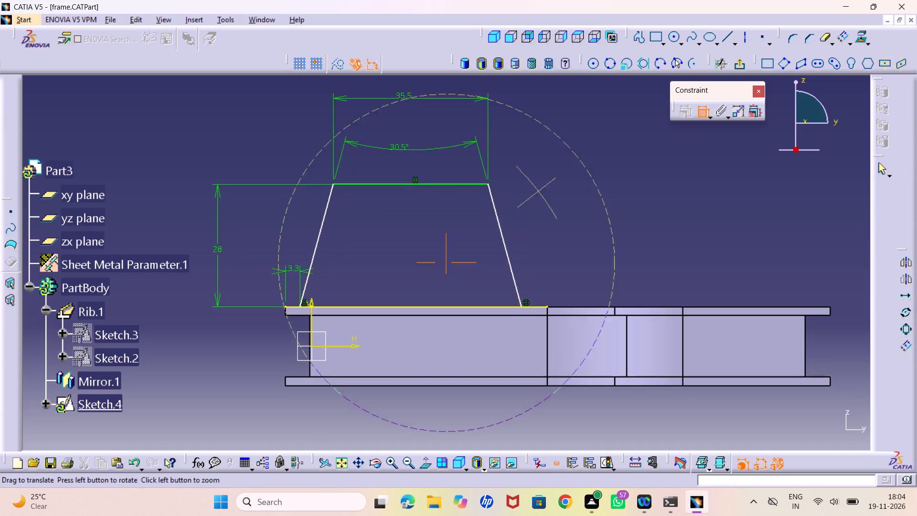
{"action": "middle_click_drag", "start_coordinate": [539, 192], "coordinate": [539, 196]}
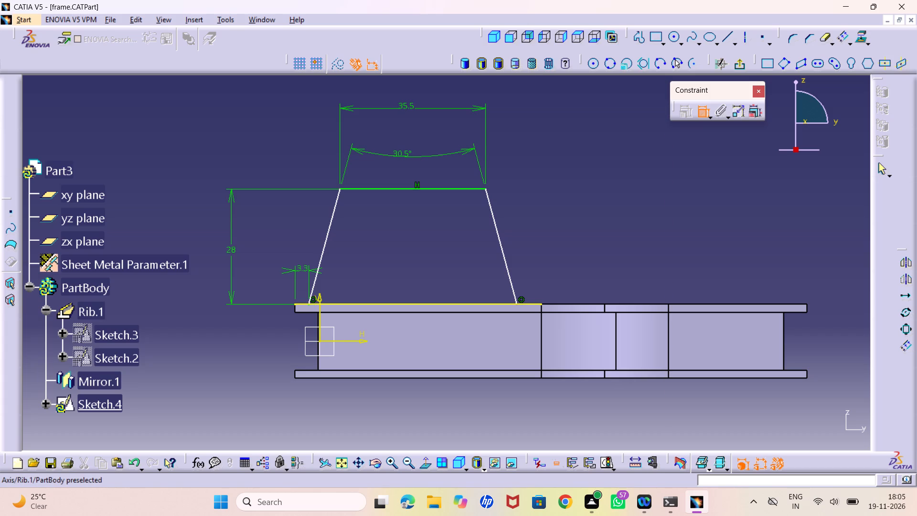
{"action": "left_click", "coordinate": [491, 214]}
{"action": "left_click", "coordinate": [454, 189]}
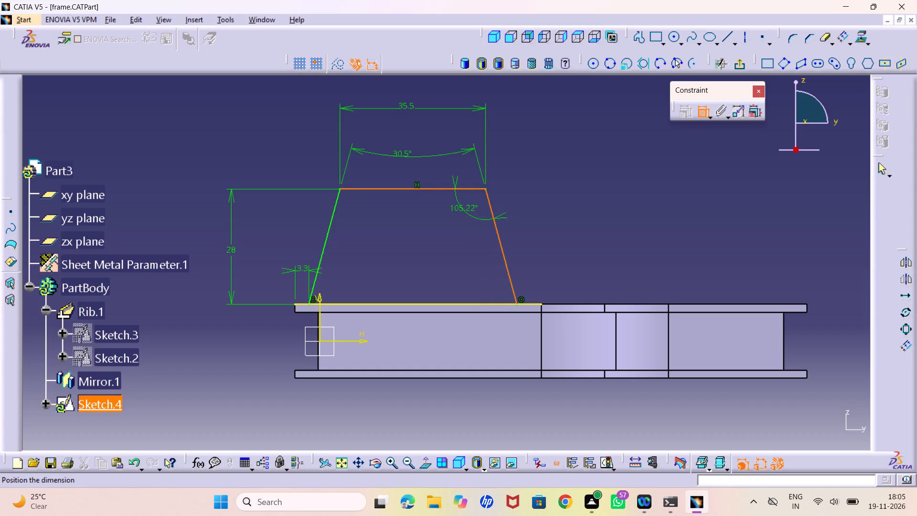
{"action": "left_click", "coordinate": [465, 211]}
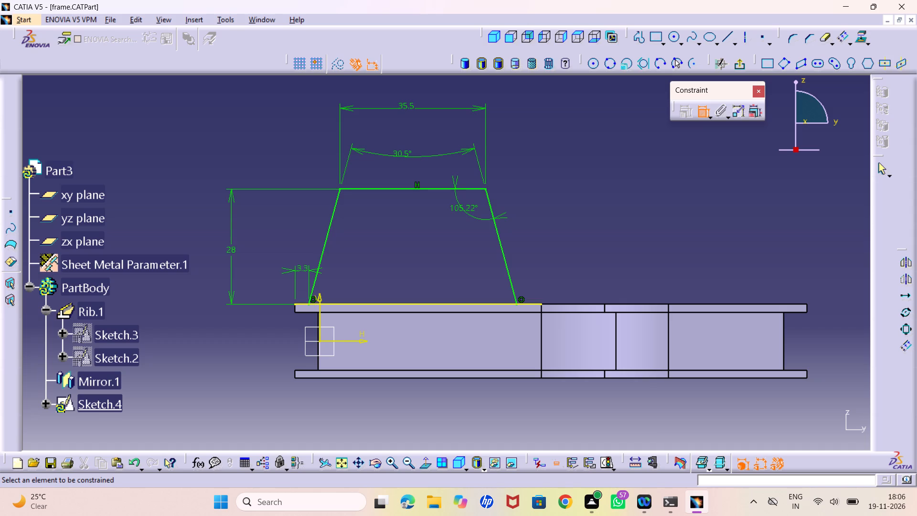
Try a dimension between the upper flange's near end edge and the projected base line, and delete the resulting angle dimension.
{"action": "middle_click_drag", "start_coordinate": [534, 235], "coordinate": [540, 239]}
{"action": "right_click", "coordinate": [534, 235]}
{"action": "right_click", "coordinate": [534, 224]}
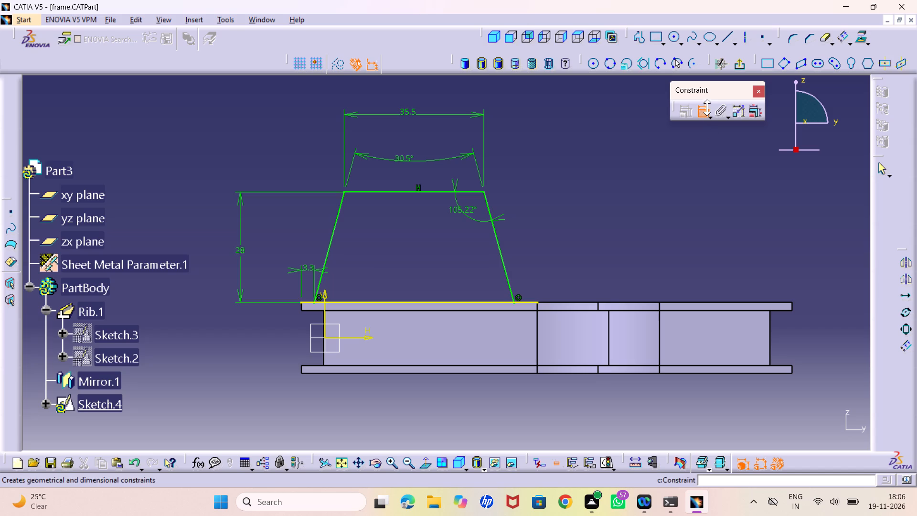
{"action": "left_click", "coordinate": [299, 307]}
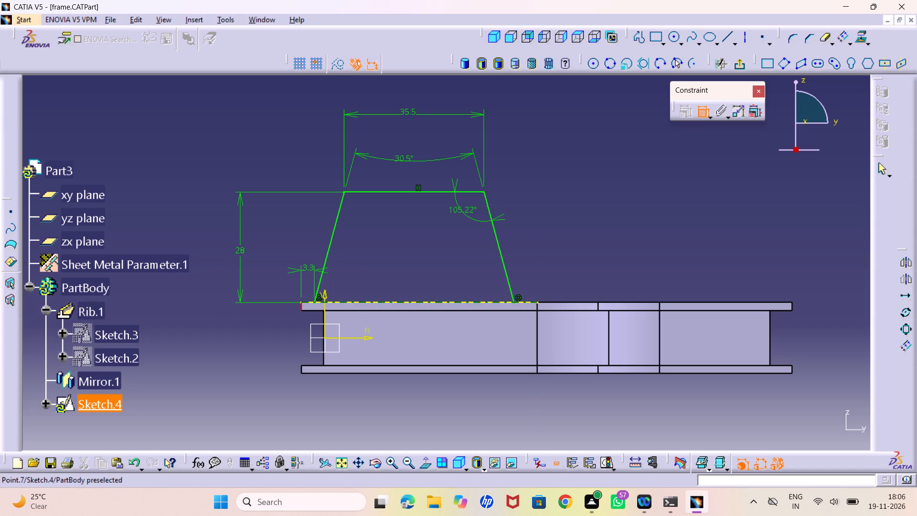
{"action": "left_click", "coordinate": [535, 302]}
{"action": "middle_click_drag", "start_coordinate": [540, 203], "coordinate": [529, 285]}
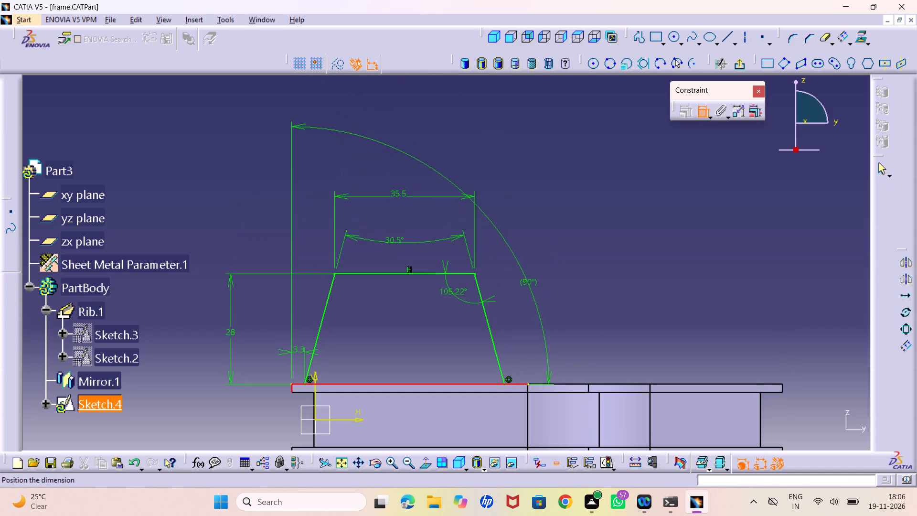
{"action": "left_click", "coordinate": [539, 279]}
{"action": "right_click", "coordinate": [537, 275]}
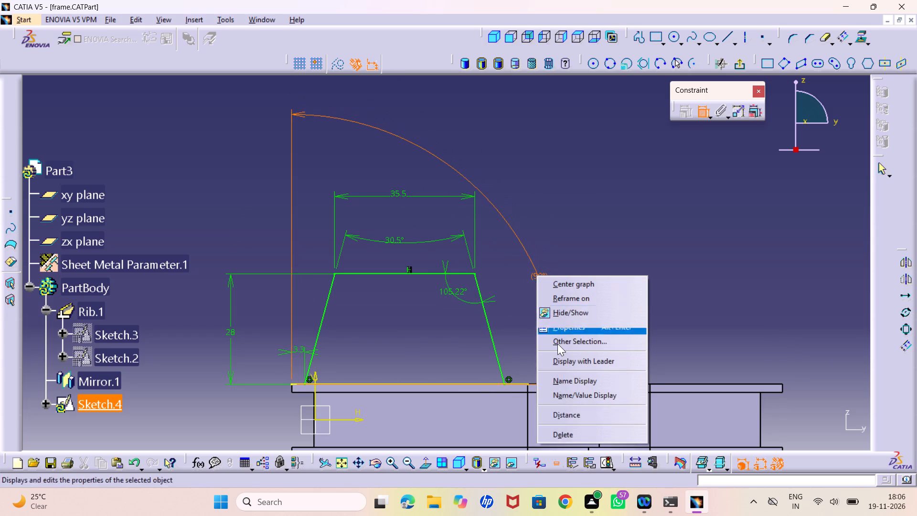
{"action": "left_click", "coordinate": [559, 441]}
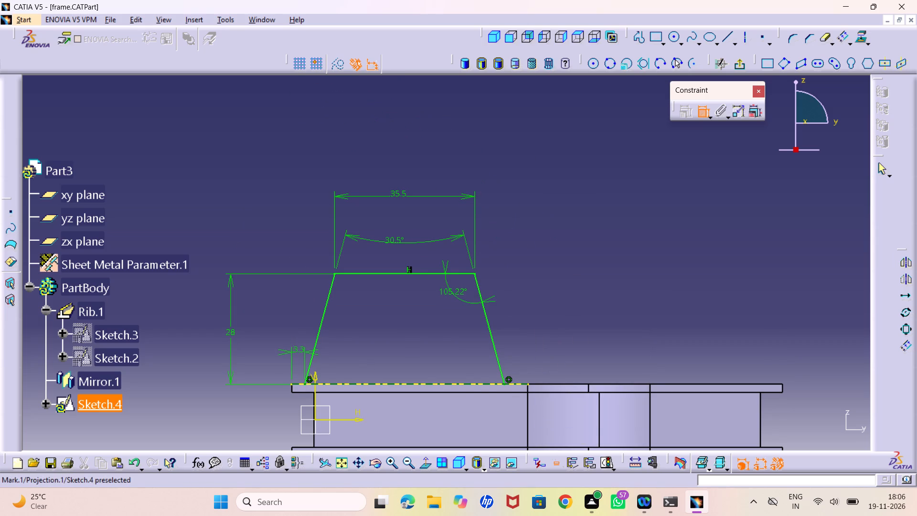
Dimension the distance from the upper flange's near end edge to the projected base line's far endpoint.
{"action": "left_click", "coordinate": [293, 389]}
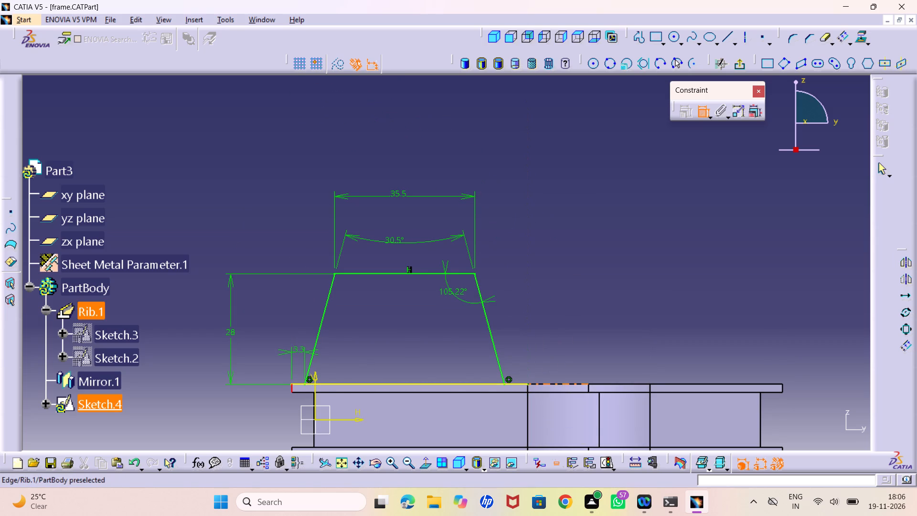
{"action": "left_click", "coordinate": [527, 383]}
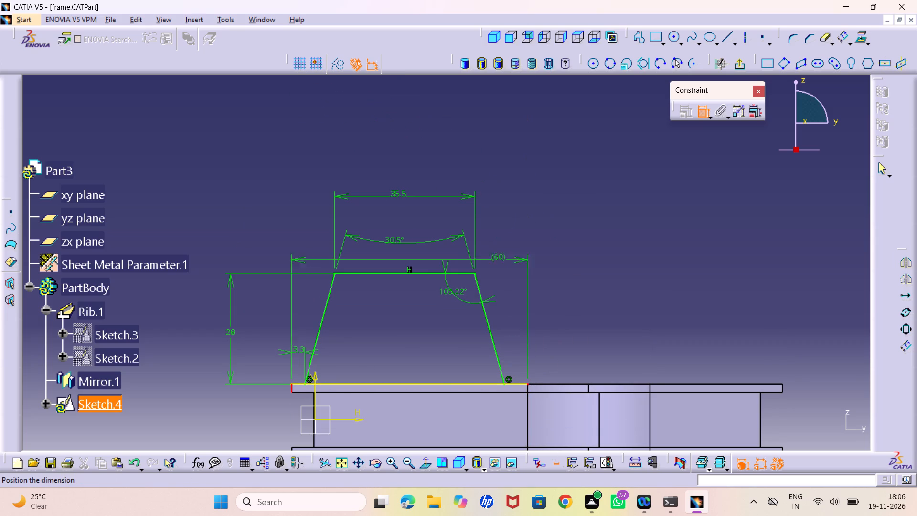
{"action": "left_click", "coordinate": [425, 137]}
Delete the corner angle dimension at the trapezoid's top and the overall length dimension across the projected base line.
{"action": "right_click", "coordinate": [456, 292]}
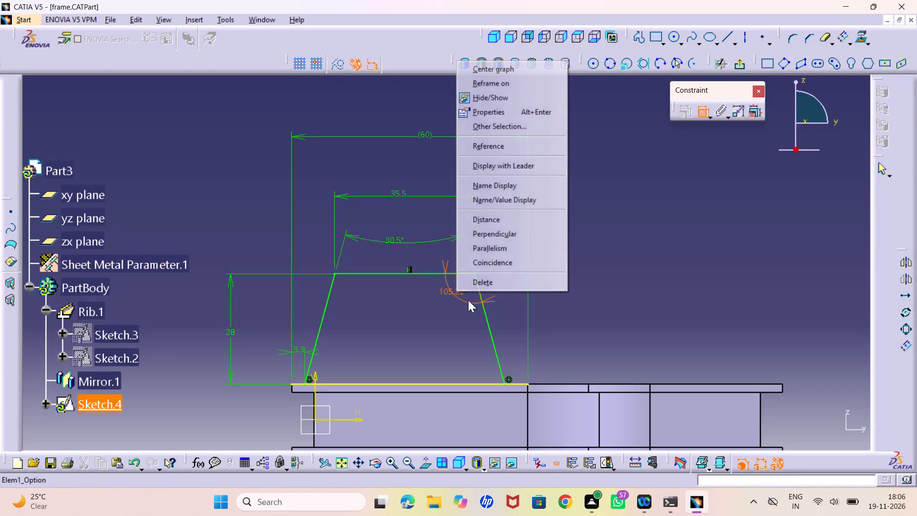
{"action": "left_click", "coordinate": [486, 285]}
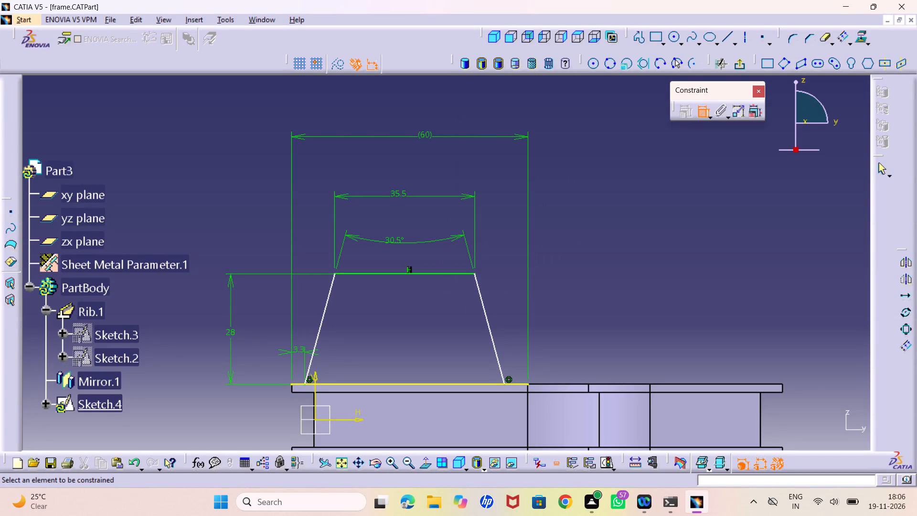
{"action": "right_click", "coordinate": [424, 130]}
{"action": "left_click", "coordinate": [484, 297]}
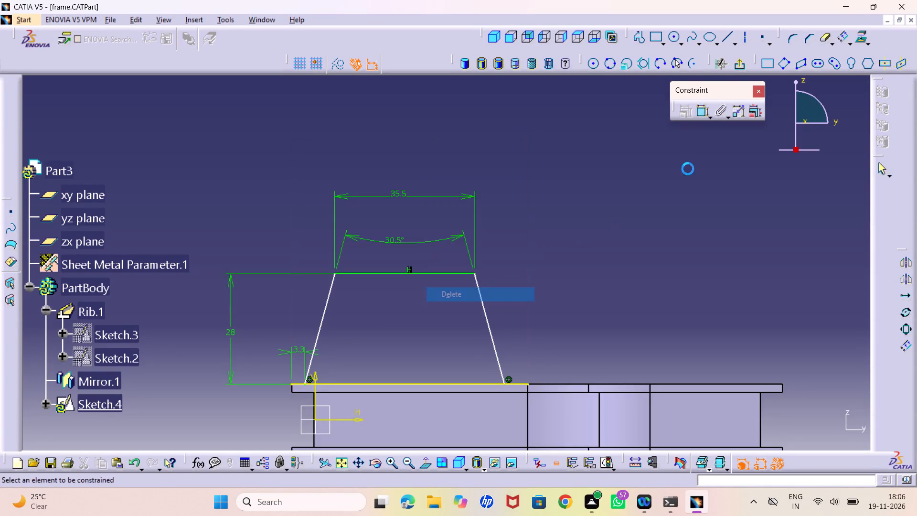
Dimension the angle between the trapezoid's top edge and its far slanted side again.
{"action": "left_click", "coordinate": [464, 274]}
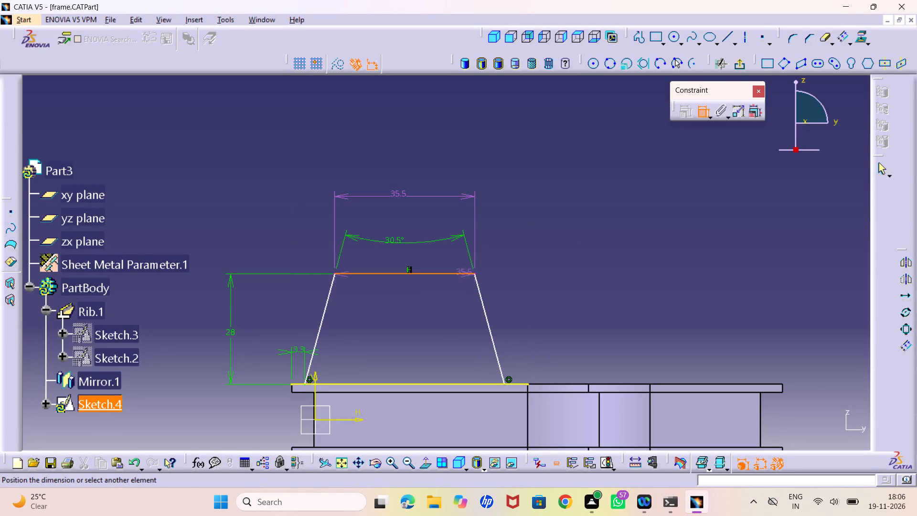
{"action": "left_click", "coordinate": [477, 290]}
{"action": "left_click", "coordinate": [461, 294]}
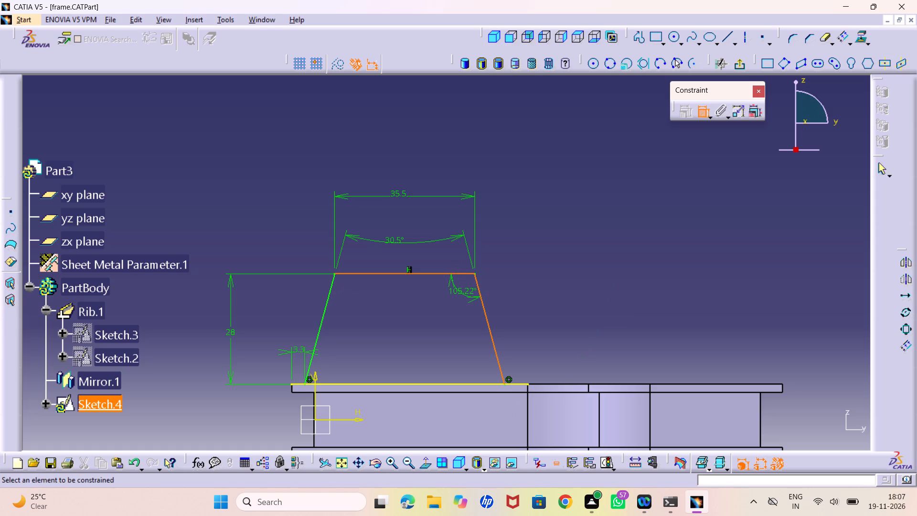
{"action": "left_click", "coordinate": [700, 113]}
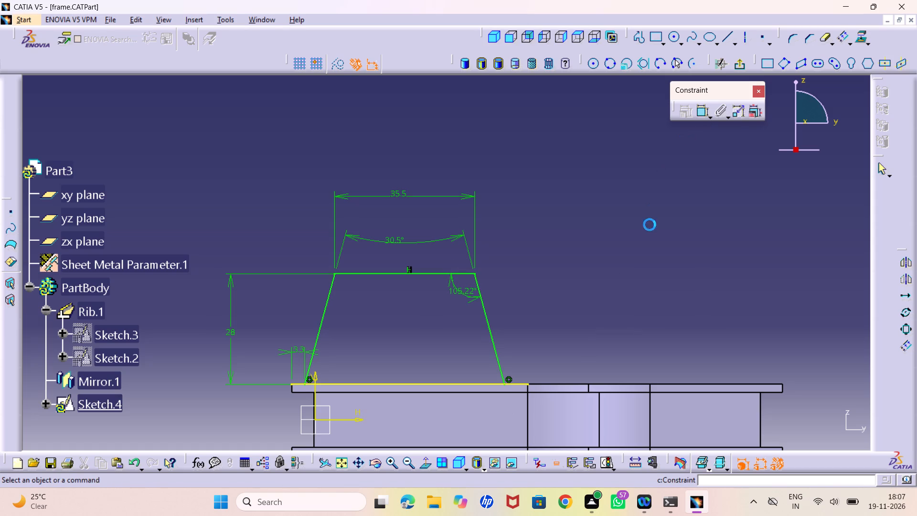
Quick Trim both ends of the projected base line that extend beyond the trapezoid's slanted sides.
{"action": "middle_click_drag", "start_coordinate": [556, 194], "coordinate": [555, 174]}
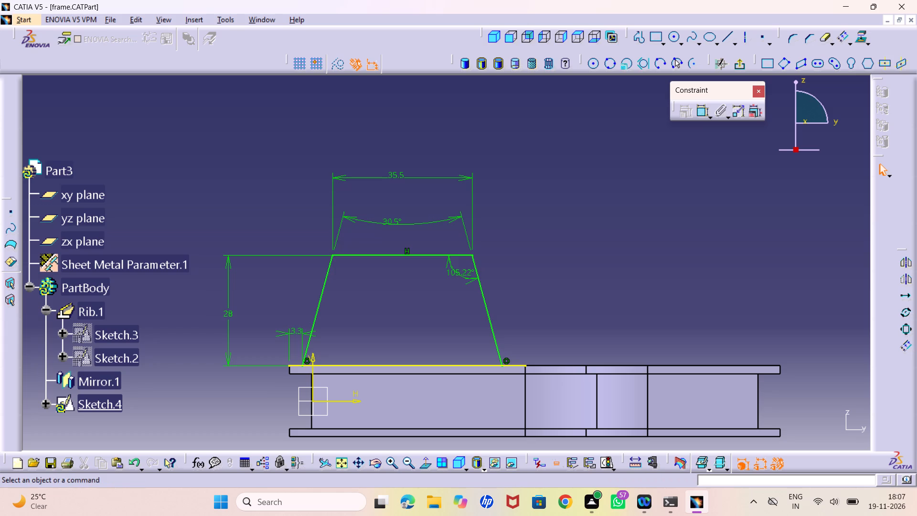
{"action": "left_click", "coordinate": [823, 40]}
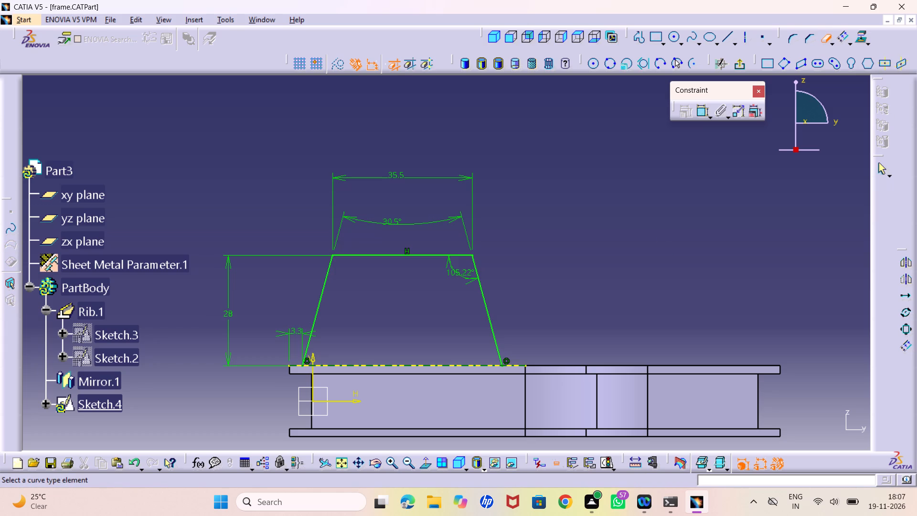
{"action": "left_click", "coordinate": [511, 364]}
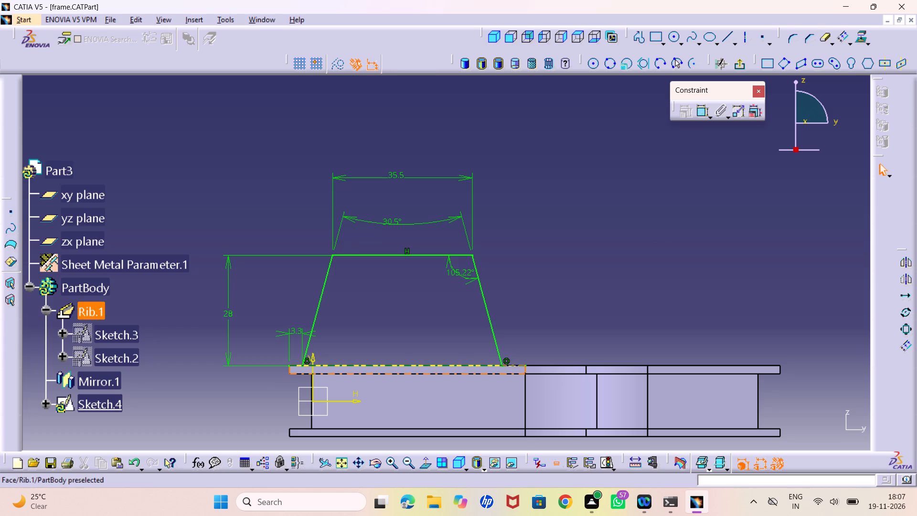
{"action": "left_click", "coordinate": [296, 365]}
{"action": "left_click", "coordinate": [730, 277]}
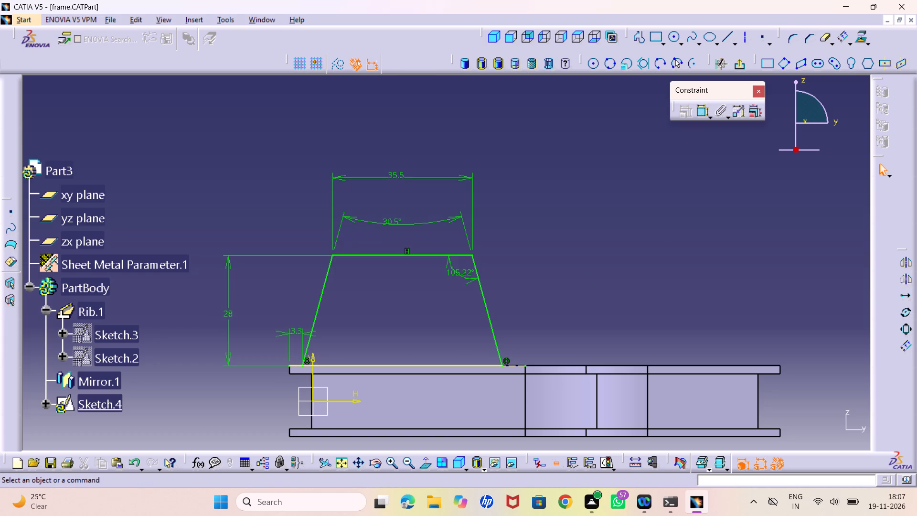
{"action": "left_click", "coordinate": [823, 35]}
{"action": "left_click_drag", "start_coordinate": [823, 35], "coordinate": [813, 44]}
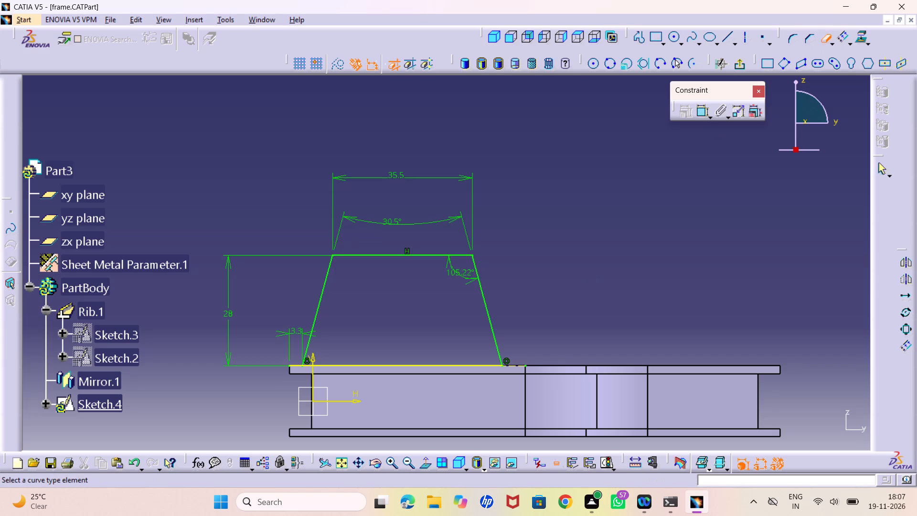
{"action": "left_click", "coordinate": [293, 365]}
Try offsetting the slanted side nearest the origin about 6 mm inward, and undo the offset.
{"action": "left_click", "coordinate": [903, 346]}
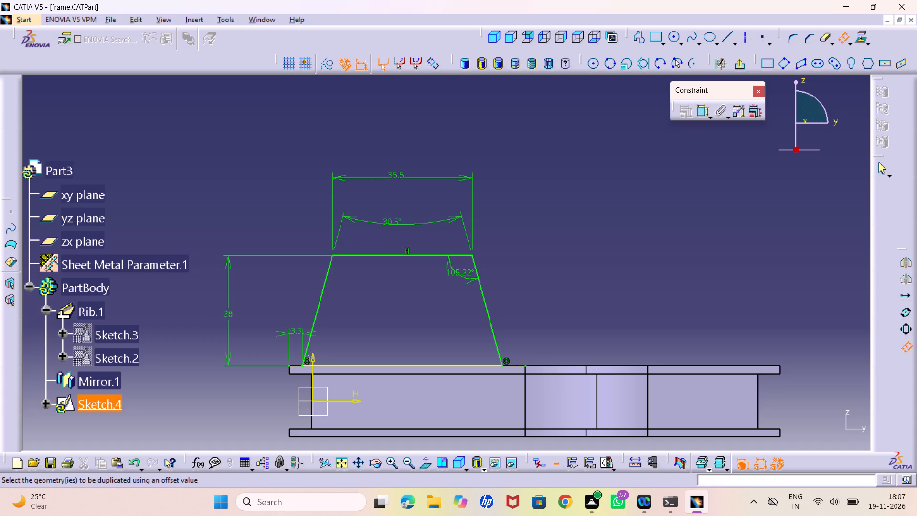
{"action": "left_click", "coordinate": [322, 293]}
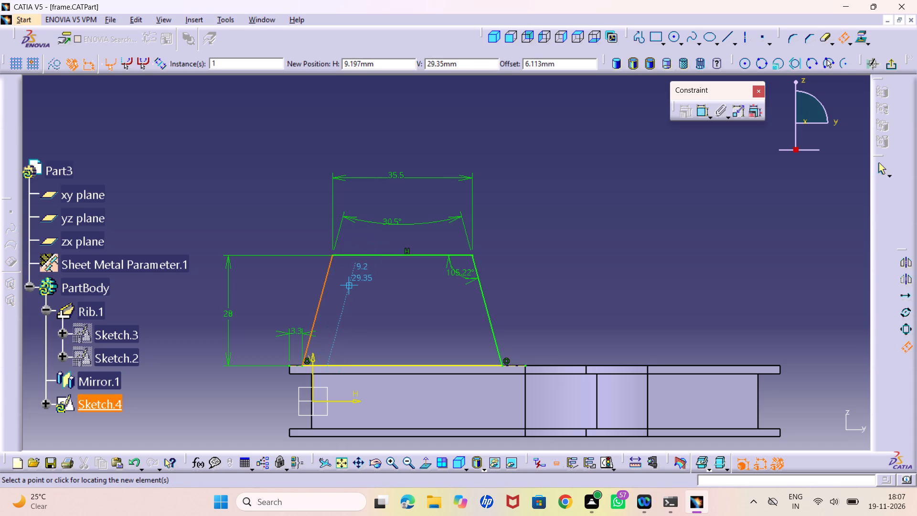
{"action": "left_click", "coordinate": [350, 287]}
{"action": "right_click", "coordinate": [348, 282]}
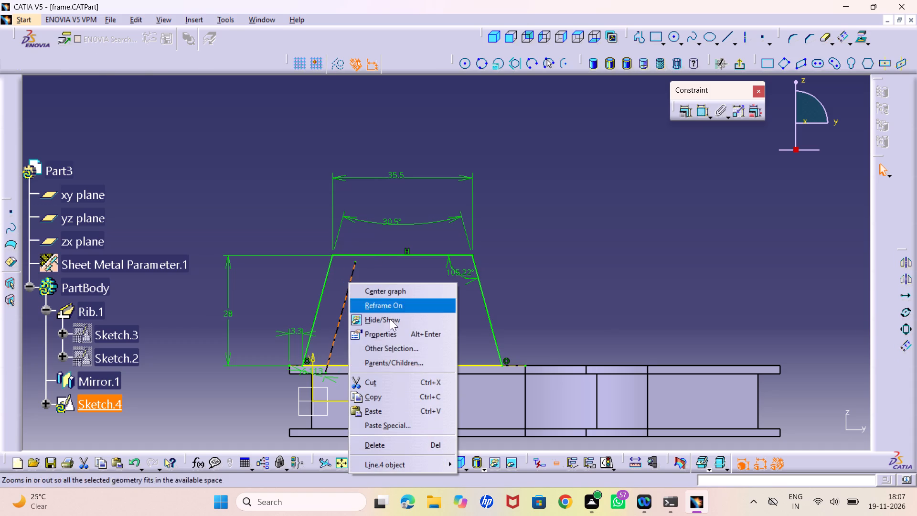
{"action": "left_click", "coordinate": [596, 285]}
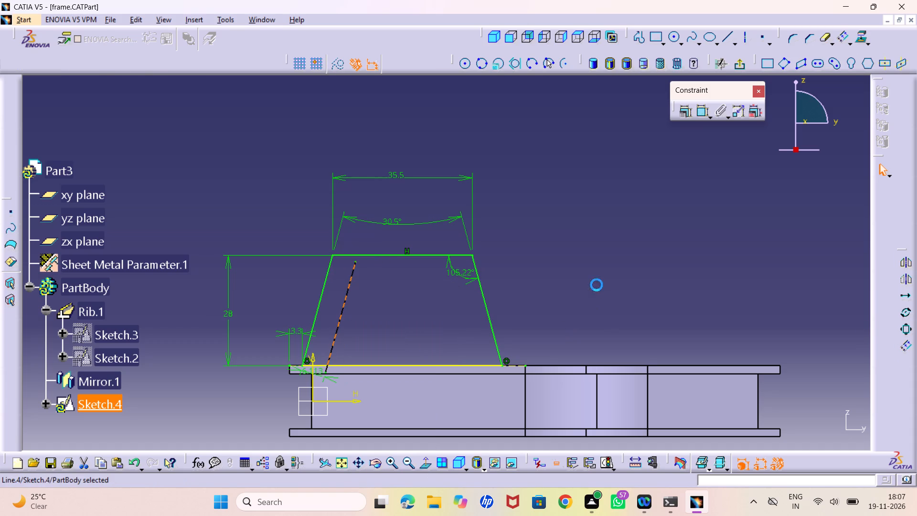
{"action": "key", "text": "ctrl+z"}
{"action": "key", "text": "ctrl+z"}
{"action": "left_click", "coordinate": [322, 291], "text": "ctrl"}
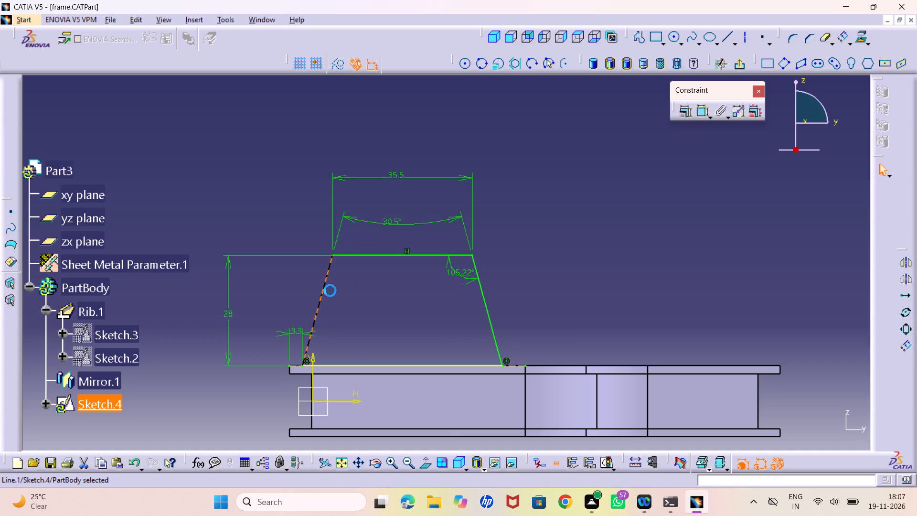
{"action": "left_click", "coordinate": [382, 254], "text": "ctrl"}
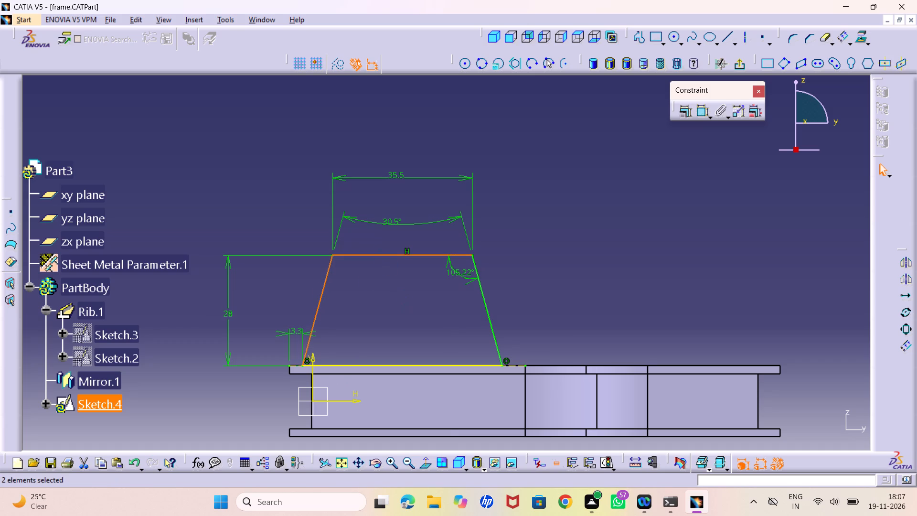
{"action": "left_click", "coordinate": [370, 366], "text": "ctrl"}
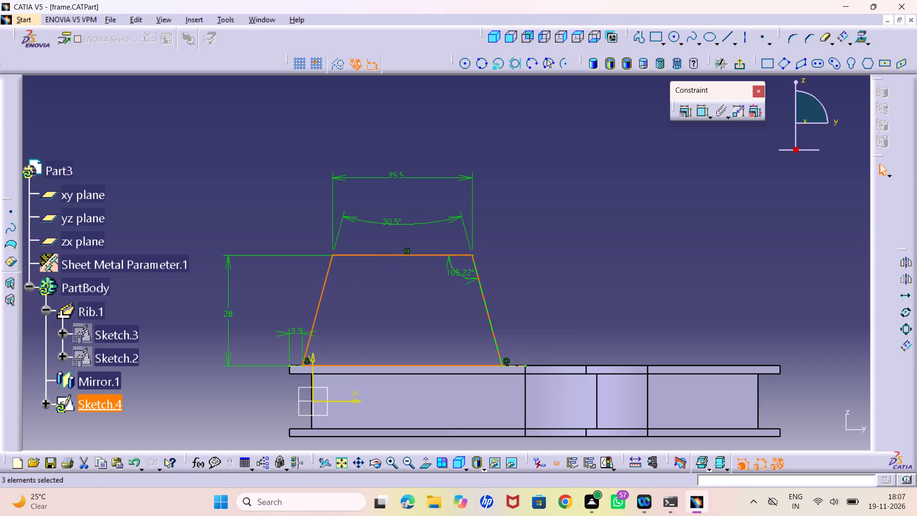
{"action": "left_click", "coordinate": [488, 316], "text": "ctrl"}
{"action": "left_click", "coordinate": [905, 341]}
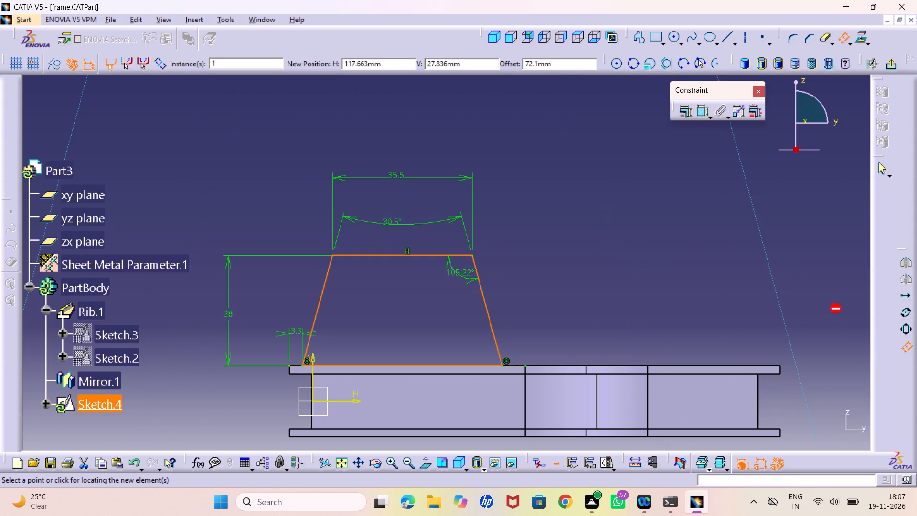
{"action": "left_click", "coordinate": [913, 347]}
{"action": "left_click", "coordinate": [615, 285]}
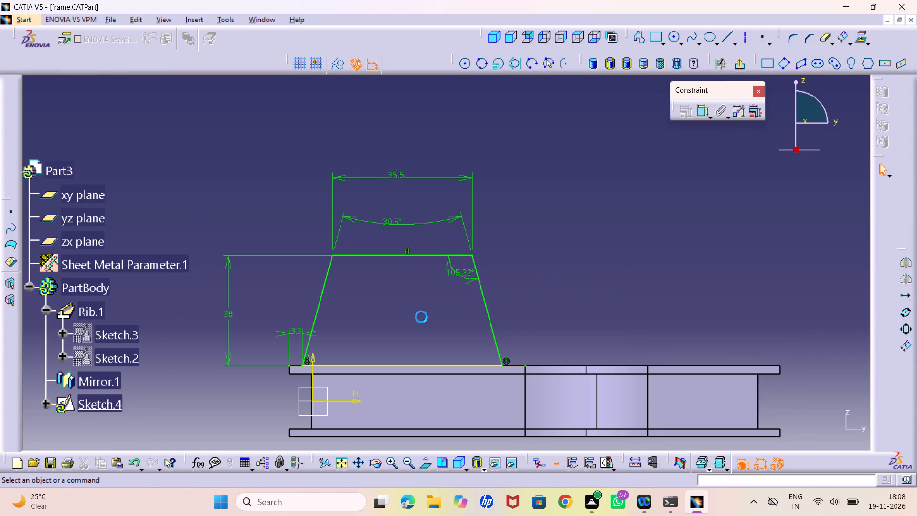
Offset all four edges of the trapezoid inward with an offset value of -1 mm.
{"action": "left_click", "coordinate": [324, 290], "text": "ctrl"}
{"action": "left_click", "coordinate": [363, 249], "text": "ctrl"}
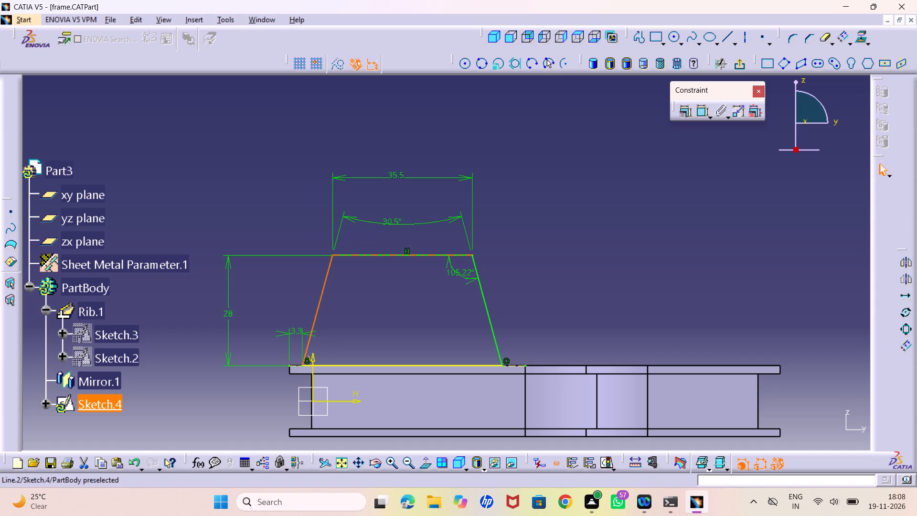
{"action": "left_click", "coordinate": [358, 252], "text": "ctrl"}
{"action": "left_click", "coordinate": [492, 326], "text": "ctrl"}
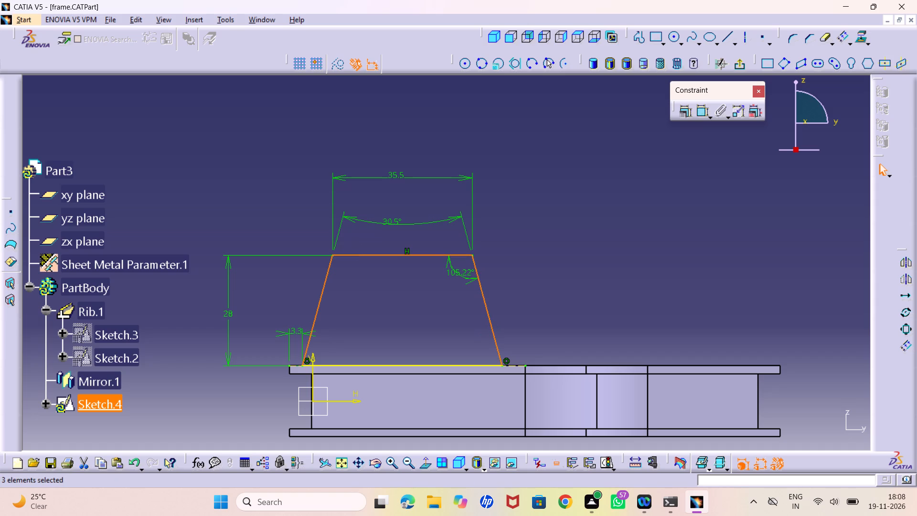
{"action": "left_click", "coordinate": [432, 364], "text": "ctrl"}
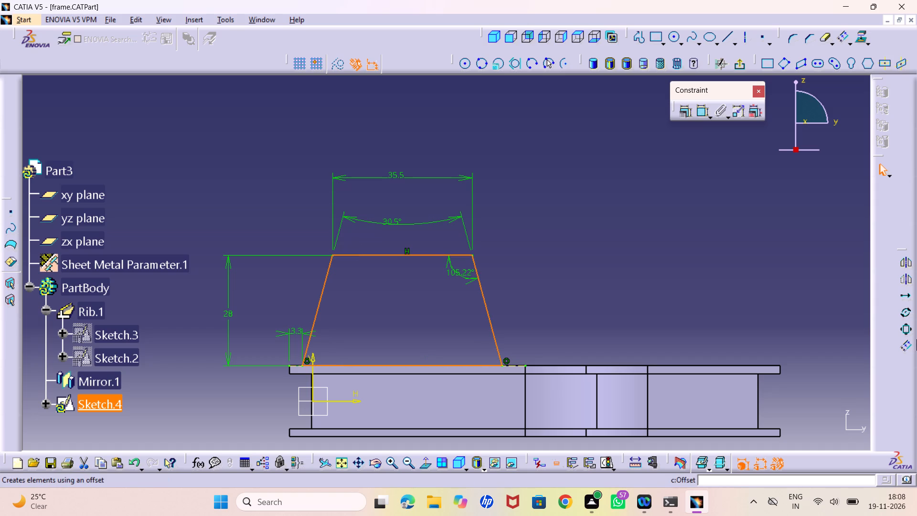
{"action": "left_click", "coordinate": [904, 347]}
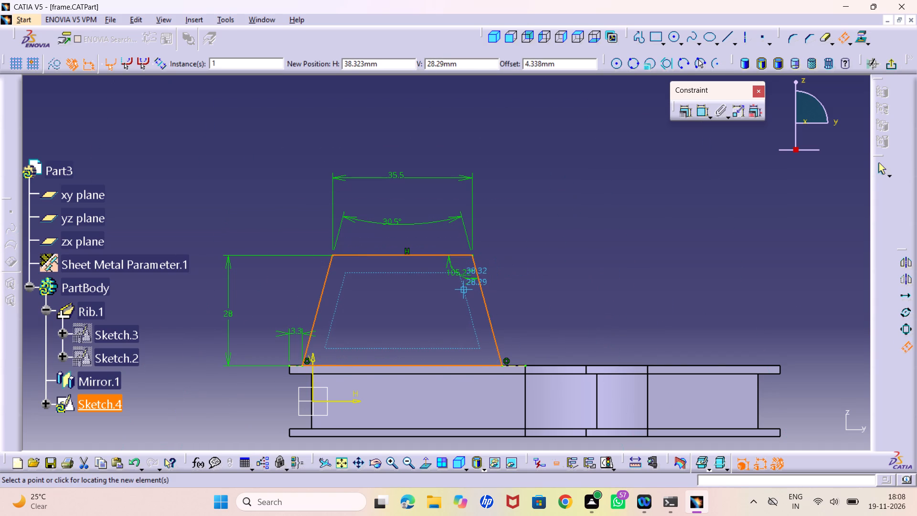
{"action": "left_click", "coordinate": [558, 65]}
{"action": "double_click", "coordinate": [558, 65]}
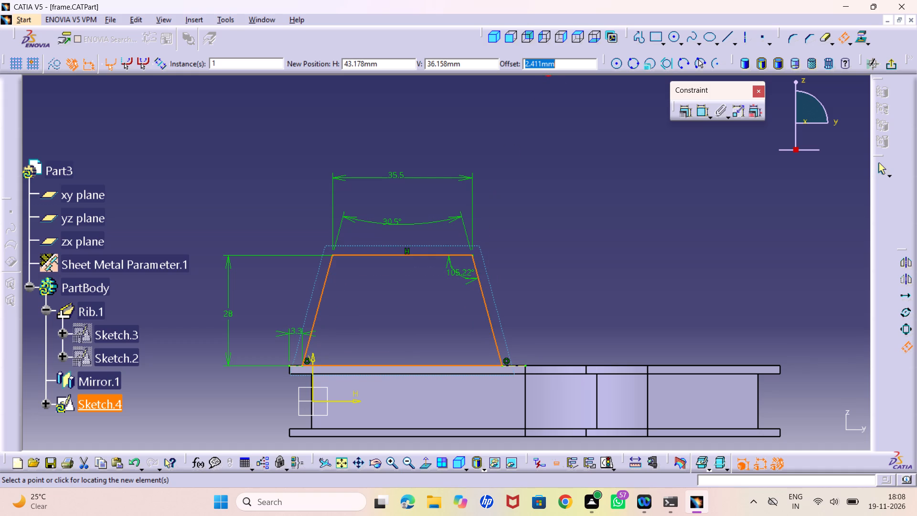
{"action": "type", "text": "-1"}
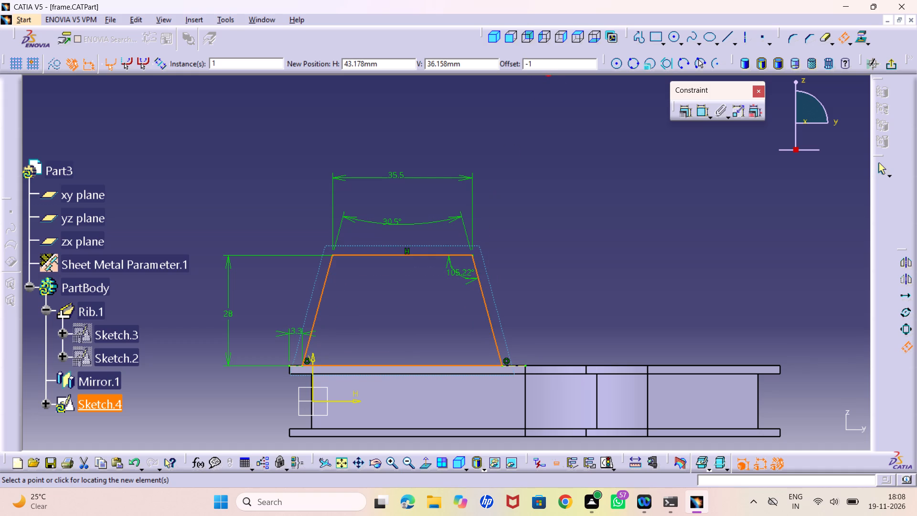
{"action": "key", "text": "Return"}
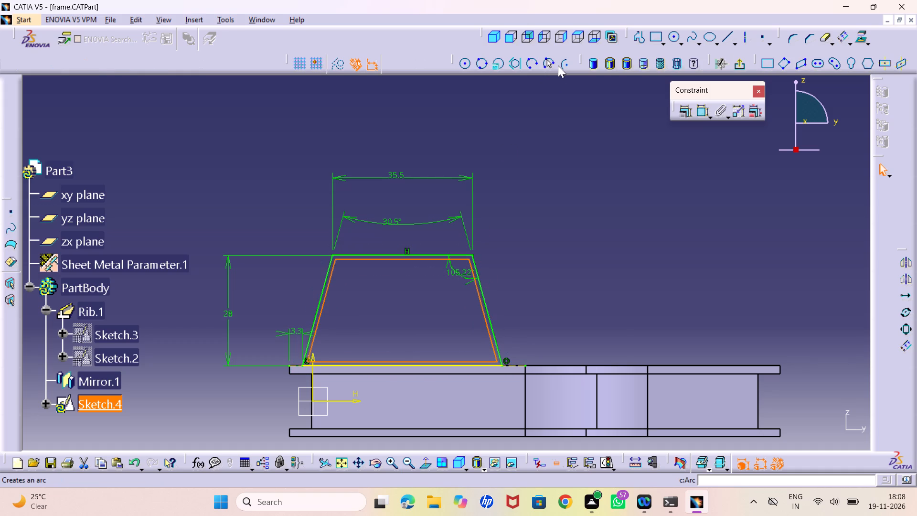
{"action": "left_click", "coordinate": [550, 265]}
Delete the base line of the inner offset trapezoid.
{"action": "middle_click_drag", "start_coordinate": [502, 294], "coordinate": [501, 262]}
{"action": "right_click", "coordinate": [502, 294]}
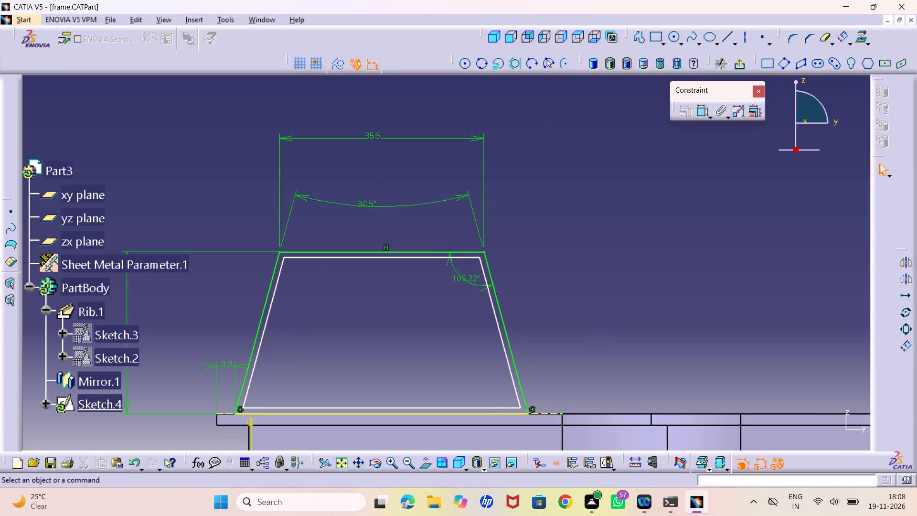
{"action": "middle_click_drag", "start_coordinate": [307, 360], "coordinate": [313, 370]}
{"action": "right_click", "coordinate": [307, 360]}
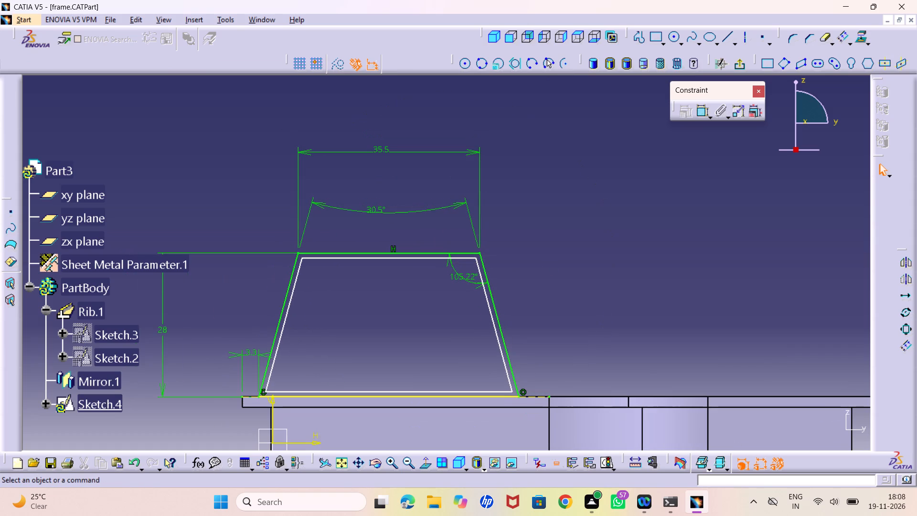
{"action": "right_click", "coordinate": [318, 391]}
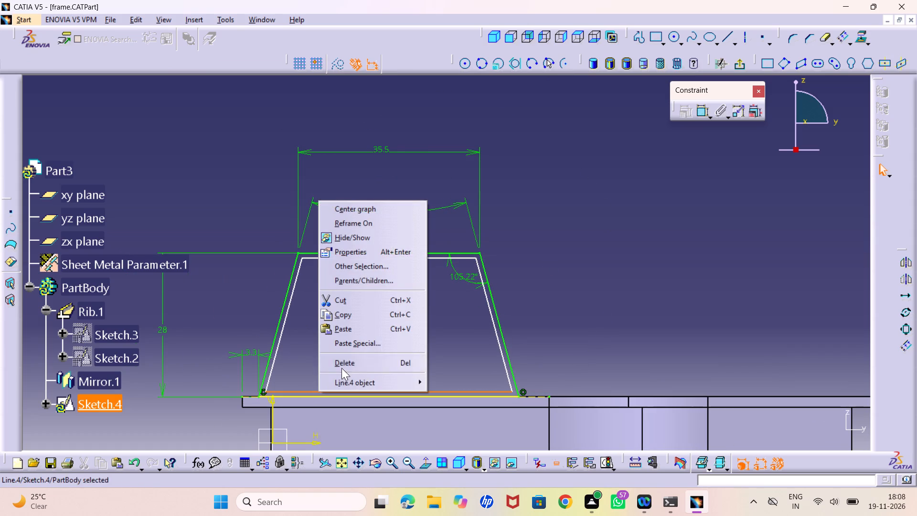
{"action": "left_click", "coordinate": [346, 367]}
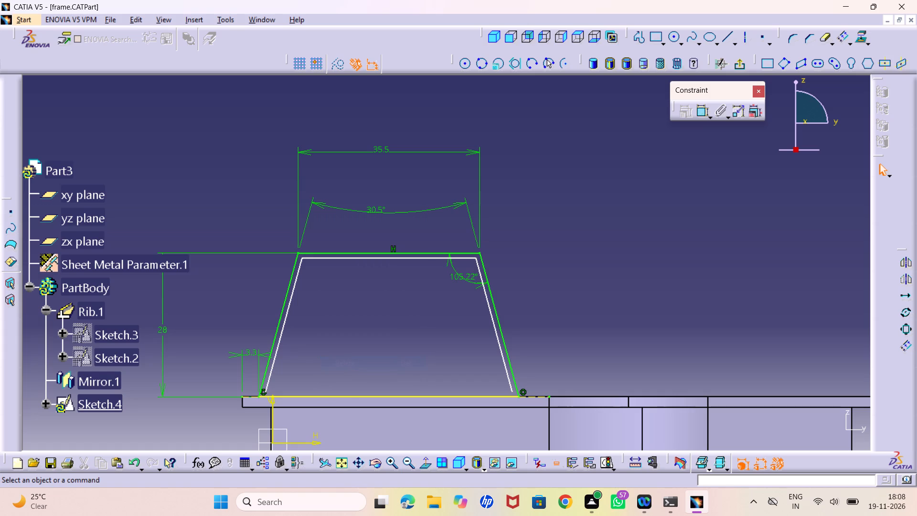
Make the lower endpoint of the inner far slanted side coincident with the projected base line on the flange.
{"action": "middle_click_drag", "start_coordinate": [331, 357], "coordinate": [329, 335]}
{"action": "right_click", "coordinate": [331, 356]}
{"action": "middle_click_drag", "start_coordinate": [303, 358], "coordinate": [350, 290]}
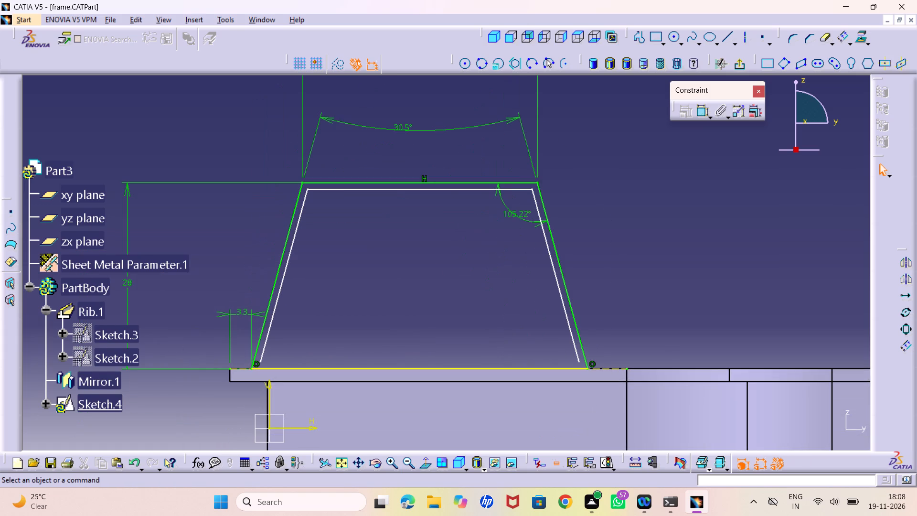
{"action": "double_click", "coordinate": [702, 105]}
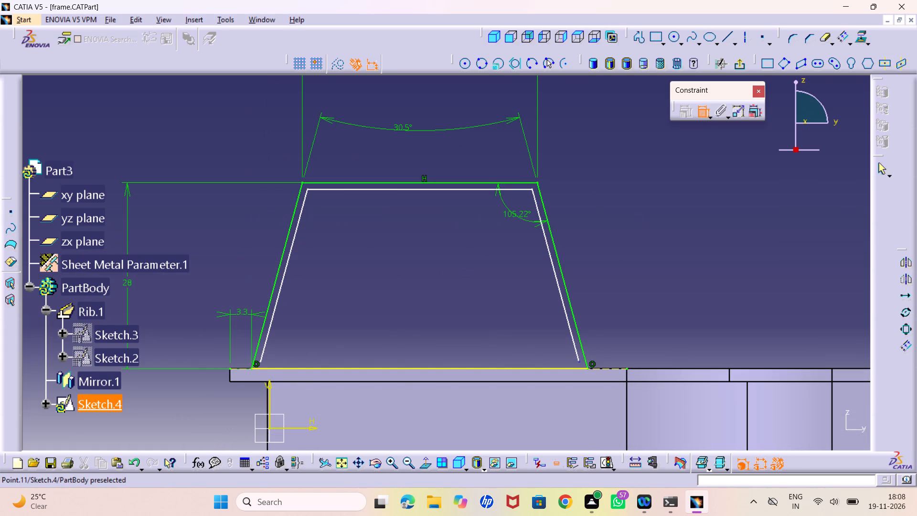
{"action": "left_click", "coordinate": [579, 361]}
{"action": "left_click", "coordinate": [579, 367]}
{"action": "right_click", "coordinate": [731, 320]}
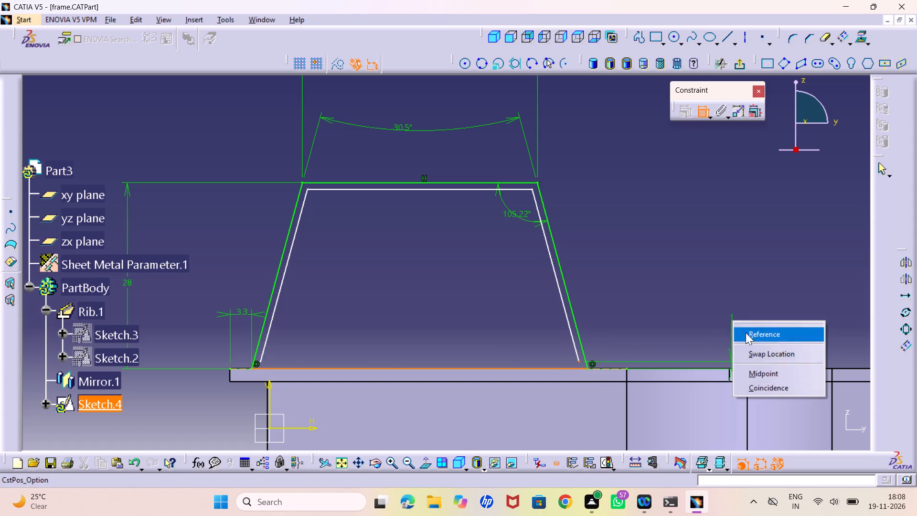
{"action": "left_click", "coordinate": [758, 384]}
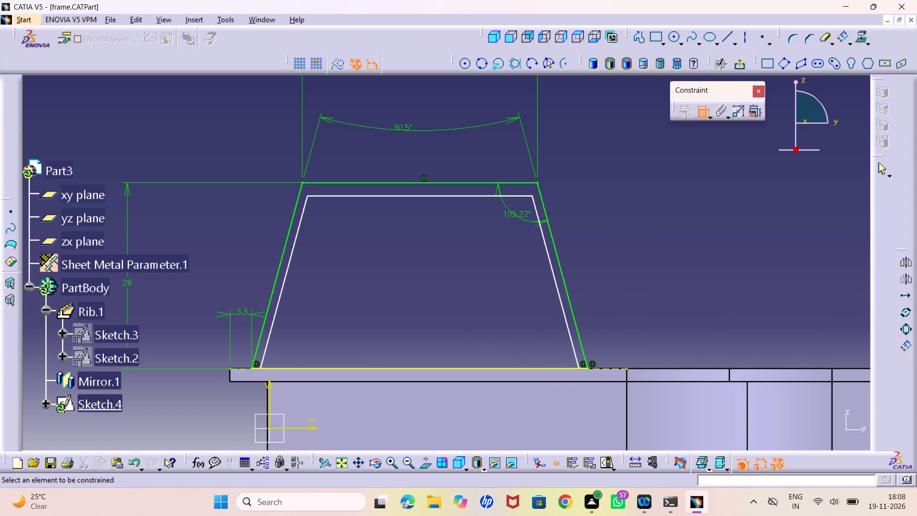
Dimension the gap between the outer and inner top edges and set it to 1 mm.
{"action": "middle_click_drag", "start_coordinate": [364, 313], "coordinate": [366, 325]}
{"action": "right_click", "coordinate": [364, 313]}
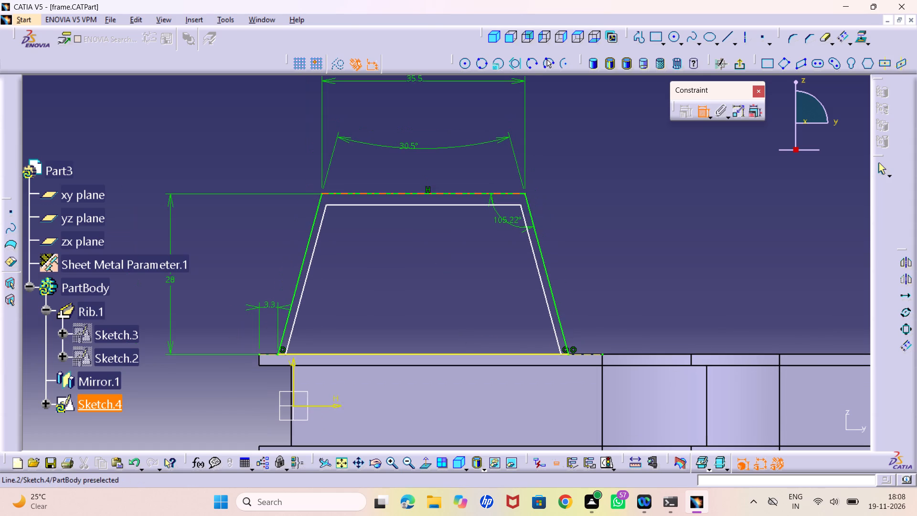
{"action": "left_click", "coordinate": [451, 194]}
{"action": "left_click", "coordinate": [445, 204]}
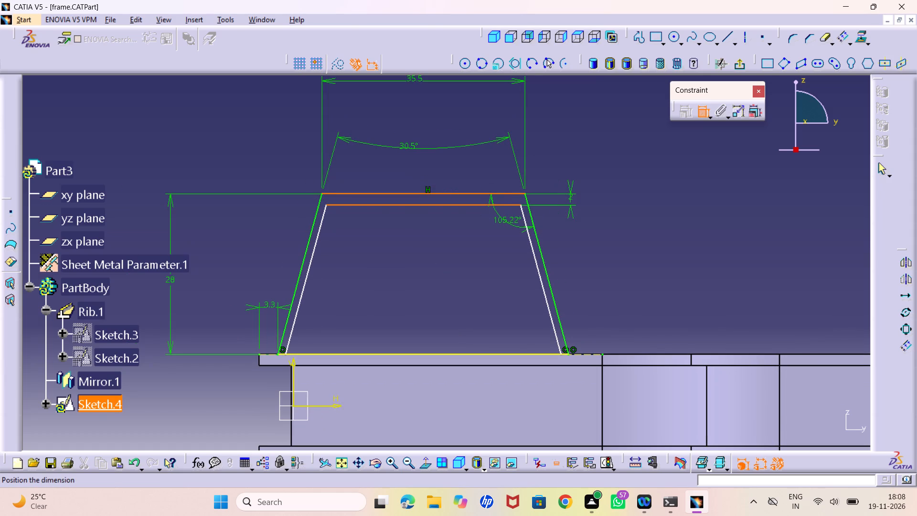
{"action": "left_click", "coordinate": [573, 200]}
{"action": "double_click", "coordinate": [573, 198]}
{"action": "type", "text": "1."}
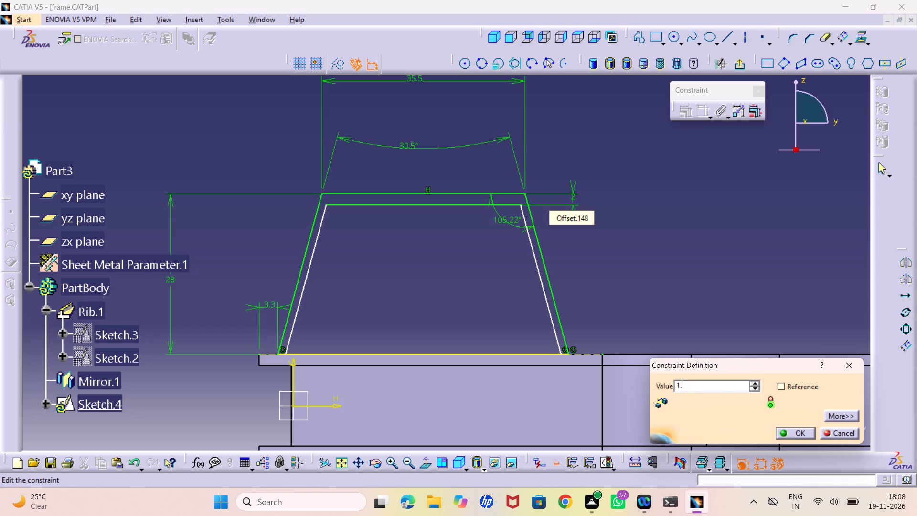
{"action": "key", "text": "Return"}
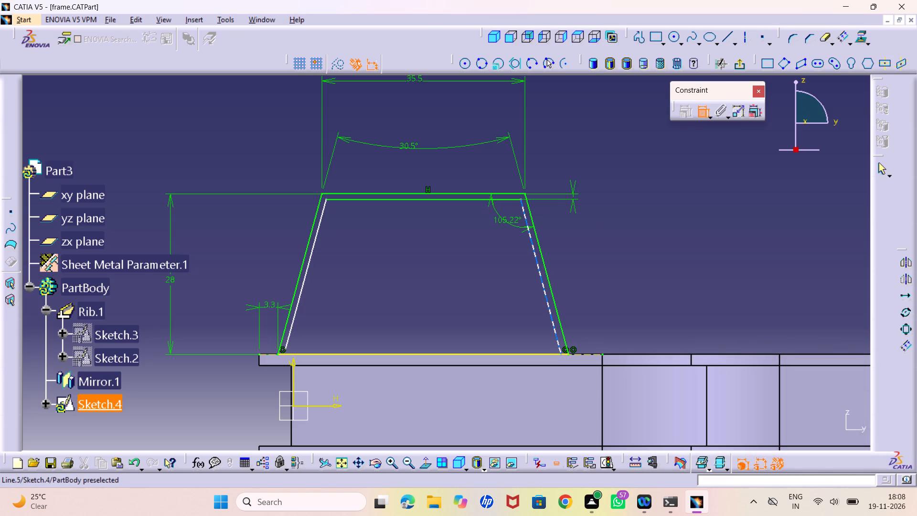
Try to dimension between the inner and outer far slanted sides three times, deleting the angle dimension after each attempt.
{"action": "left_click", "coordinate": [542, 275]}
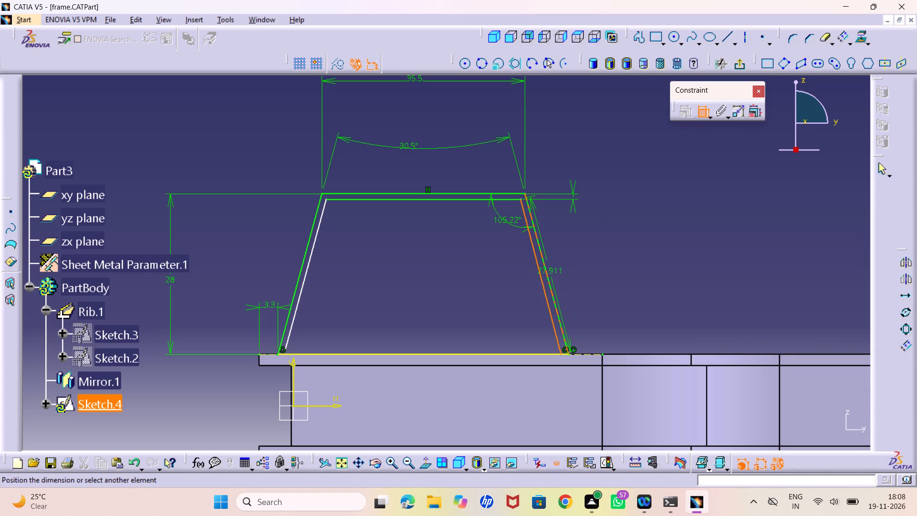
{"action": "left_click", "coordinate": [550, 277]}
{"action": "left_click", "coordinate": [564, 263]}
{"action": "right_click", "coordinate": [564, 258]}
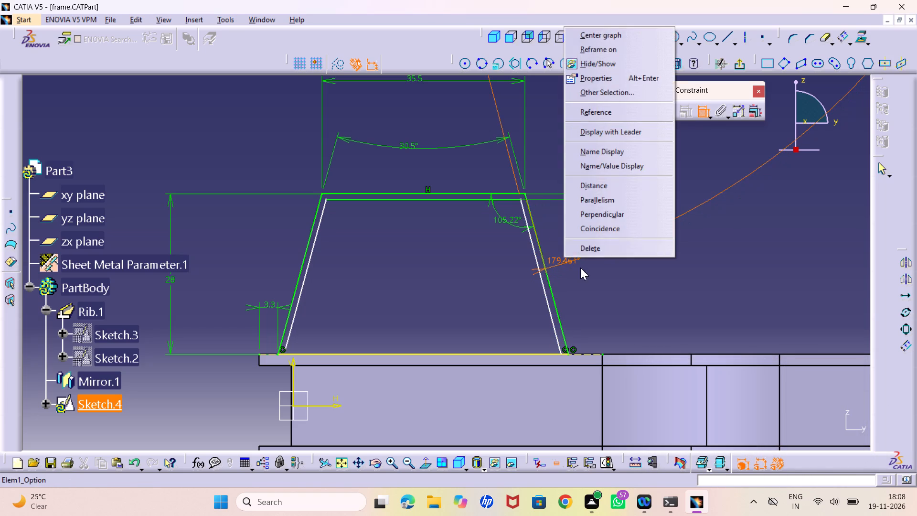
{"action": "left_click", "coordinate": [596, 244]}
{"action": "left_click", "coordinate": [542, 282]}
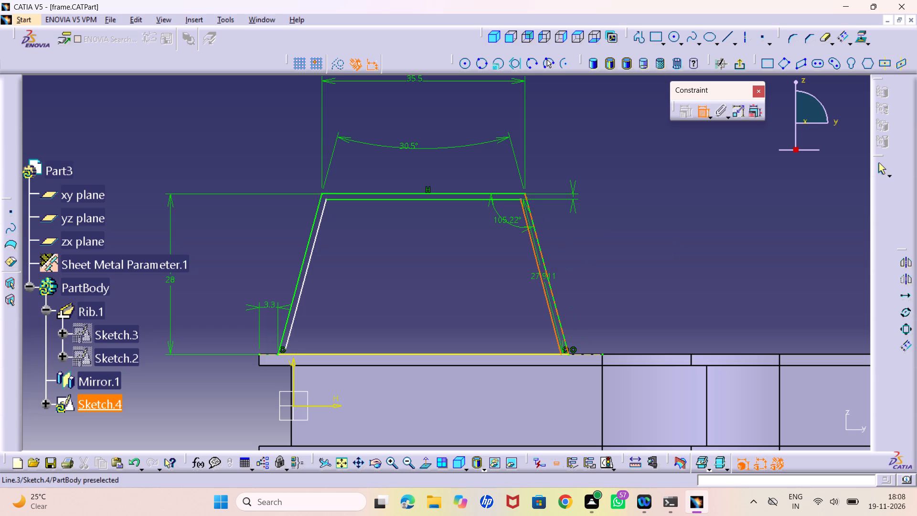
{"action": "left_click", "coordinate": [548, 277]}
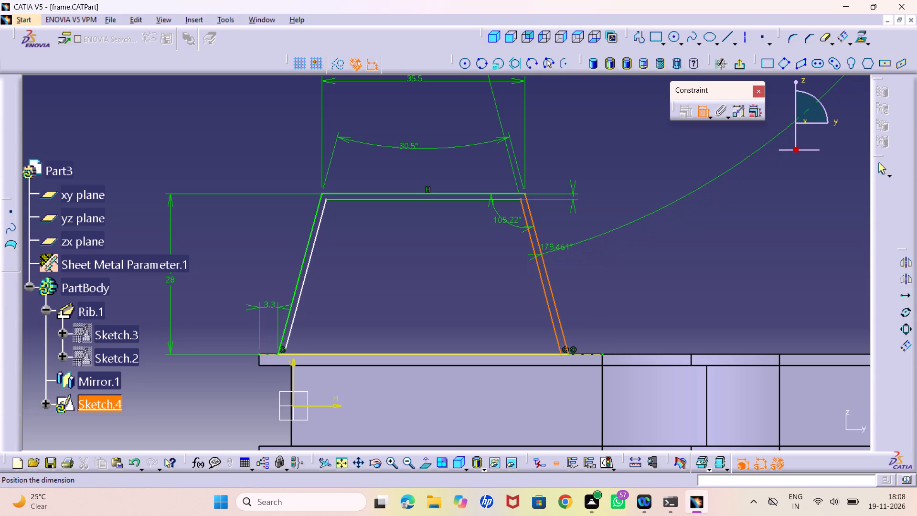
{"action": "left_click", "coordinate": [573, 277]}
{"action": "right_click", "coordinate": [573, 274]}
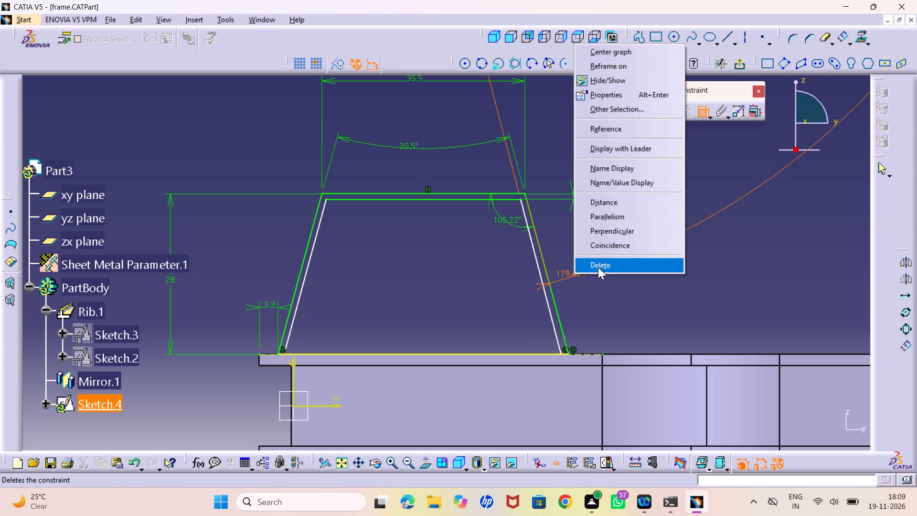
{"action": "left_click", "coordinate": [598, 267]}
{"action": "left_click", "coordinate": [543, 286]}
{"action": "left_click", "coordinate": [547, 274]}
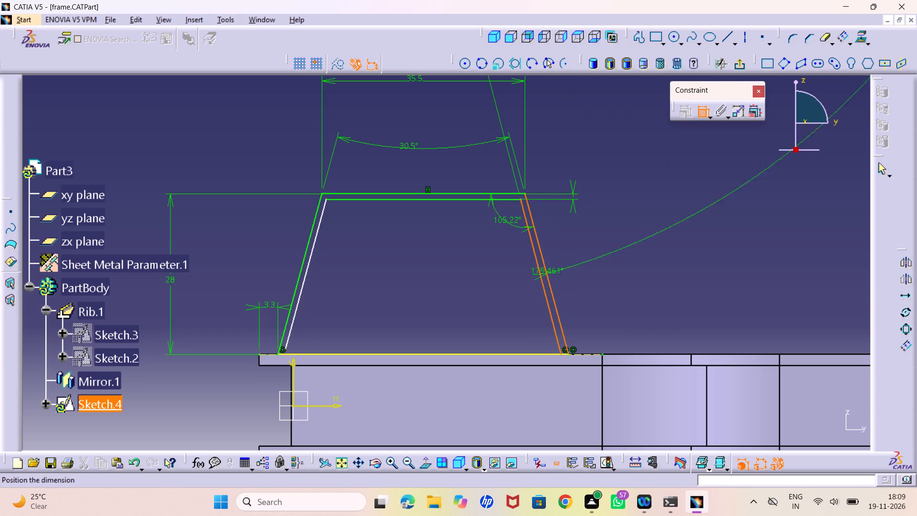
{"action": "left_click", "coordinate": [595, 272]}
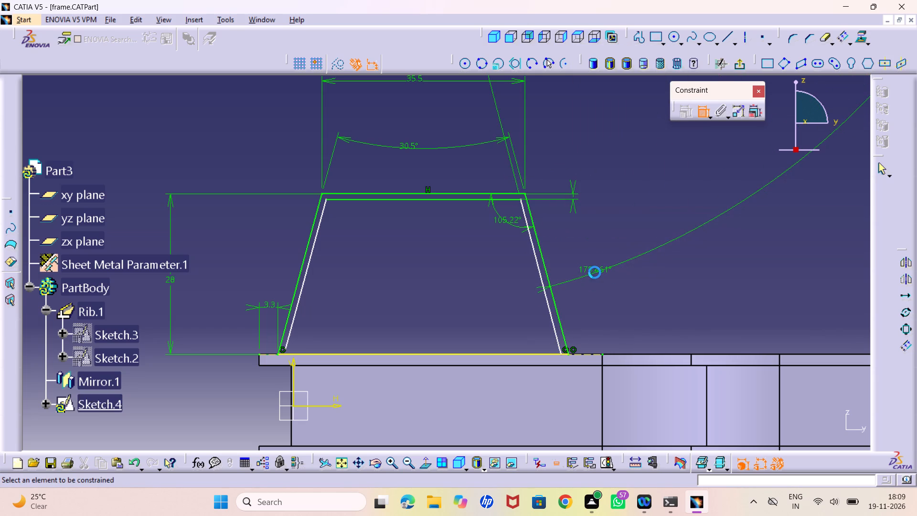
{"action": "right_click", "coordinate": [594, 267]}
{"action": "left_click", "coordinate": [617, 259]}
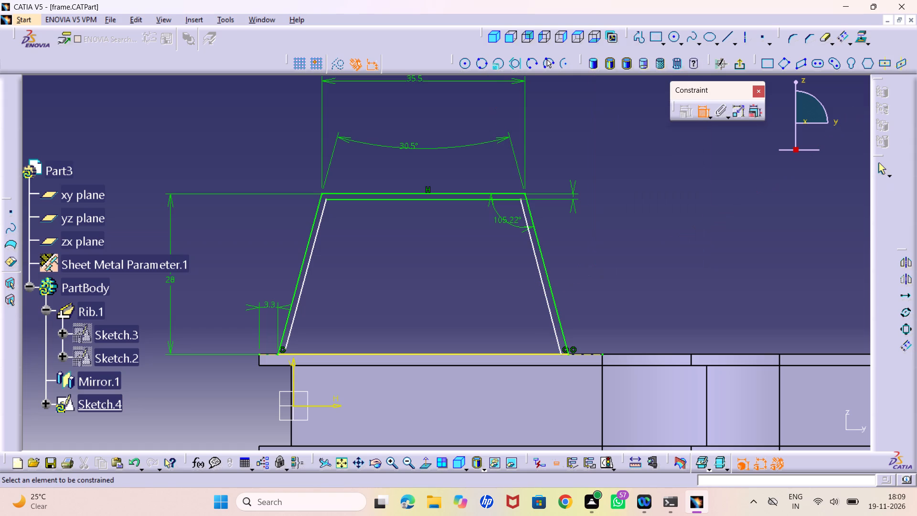
Dimension the gap between the inner and outer slanted sides nearest the origin.
{"action": "middle_click_drag", "start_coordinate": [440, 270], "coordinate": [441, 289]}
{"action": "right_click", "coordinate": [440, 270]}
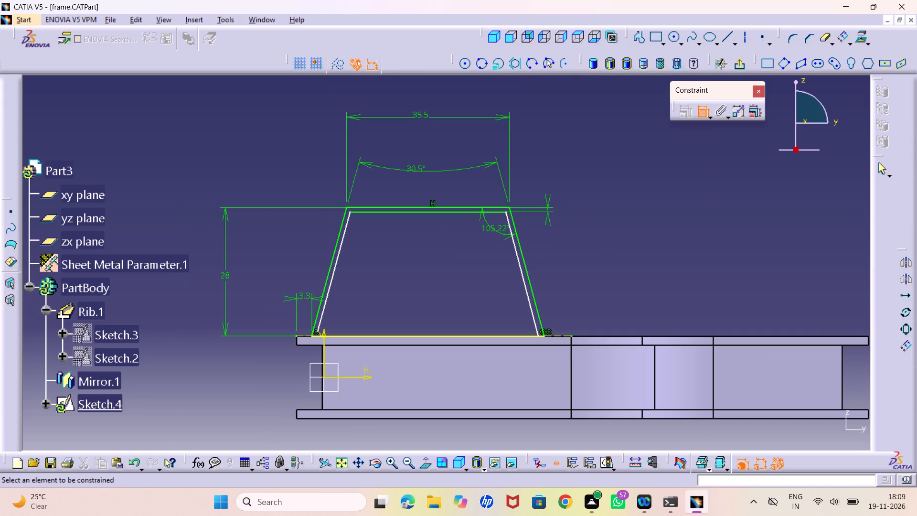
{"action": "left_click", "coordinate": [337, 273]}
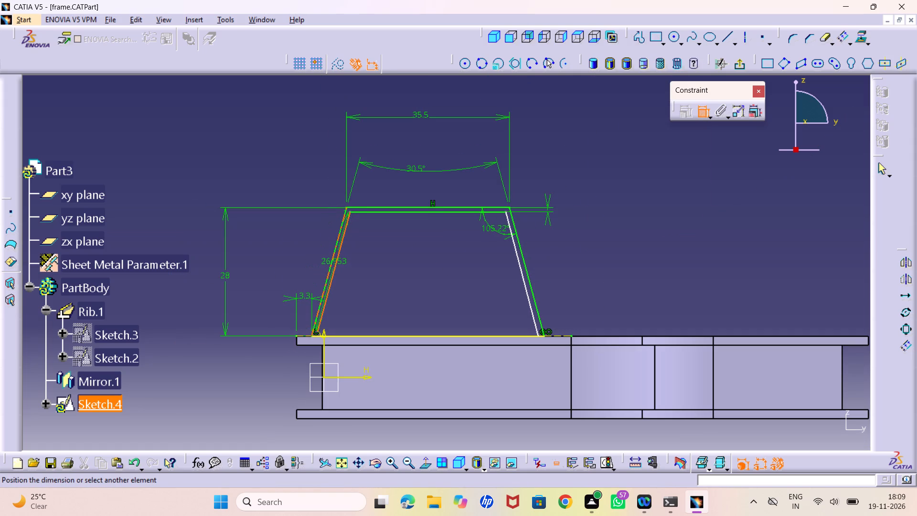
{"action": "left_click", "coordinate": [332, 259]}
{"action": "left_click", "coordinate": [320, 254]}
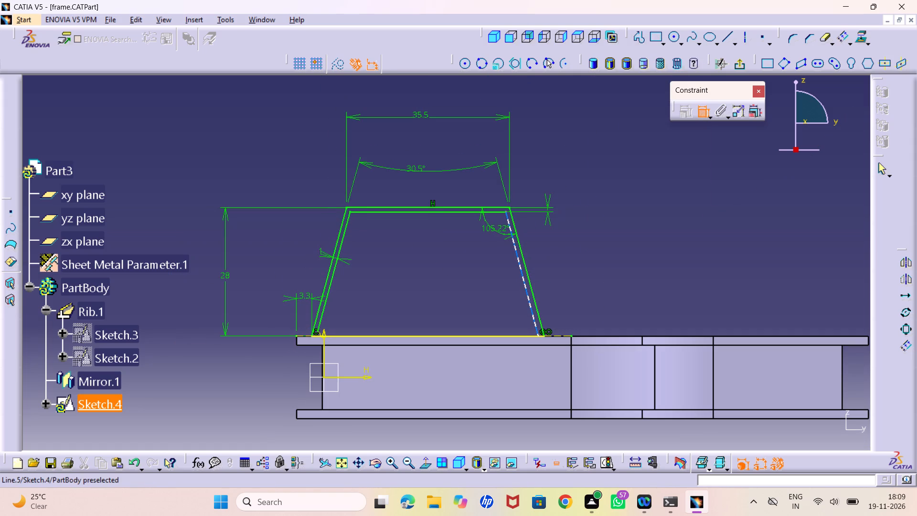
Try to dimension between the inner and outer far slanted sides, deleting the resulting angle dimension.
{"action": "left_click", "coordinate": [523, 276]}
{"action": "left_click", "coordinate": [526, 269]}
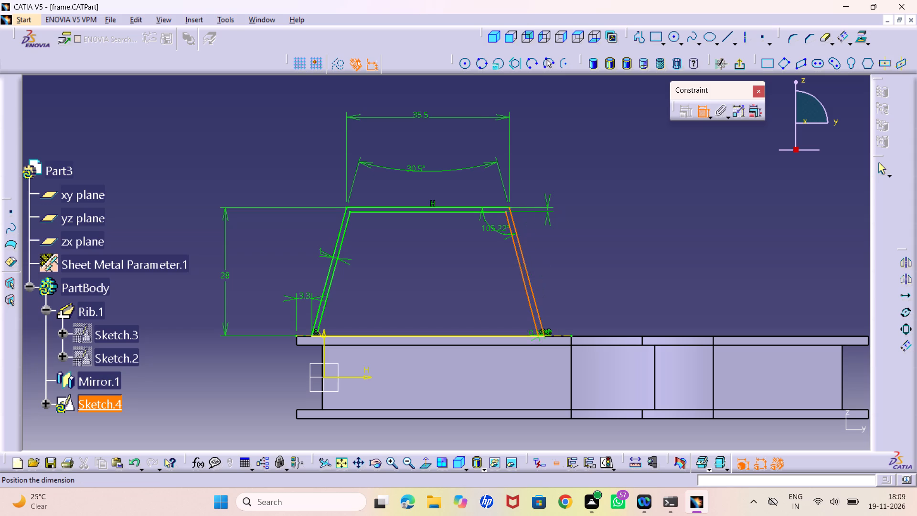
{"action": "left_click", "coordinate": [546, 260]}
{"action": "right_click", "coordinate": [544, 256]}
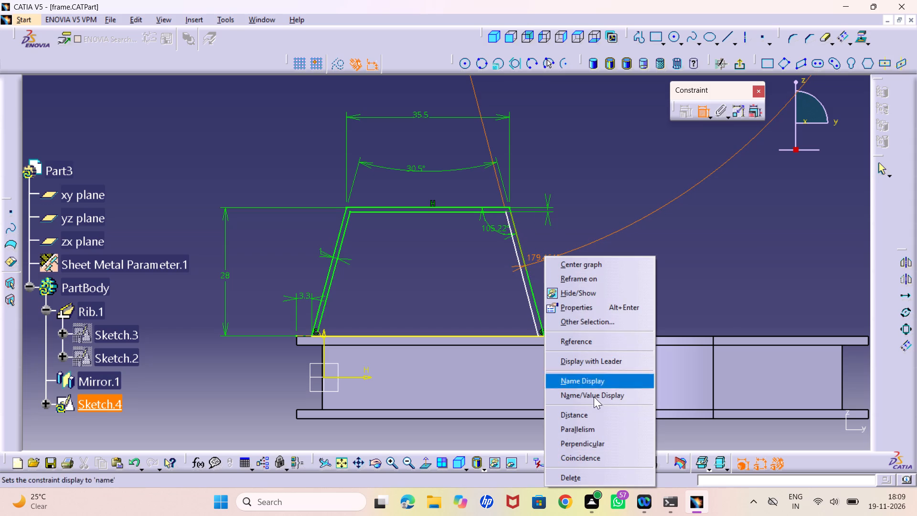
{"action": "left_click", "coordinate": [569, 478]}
Dimension between the inner and outer far slanted sides and convert the angle to a distance constraint.
{"action": "left_click", "coordinate": [522, 278]}
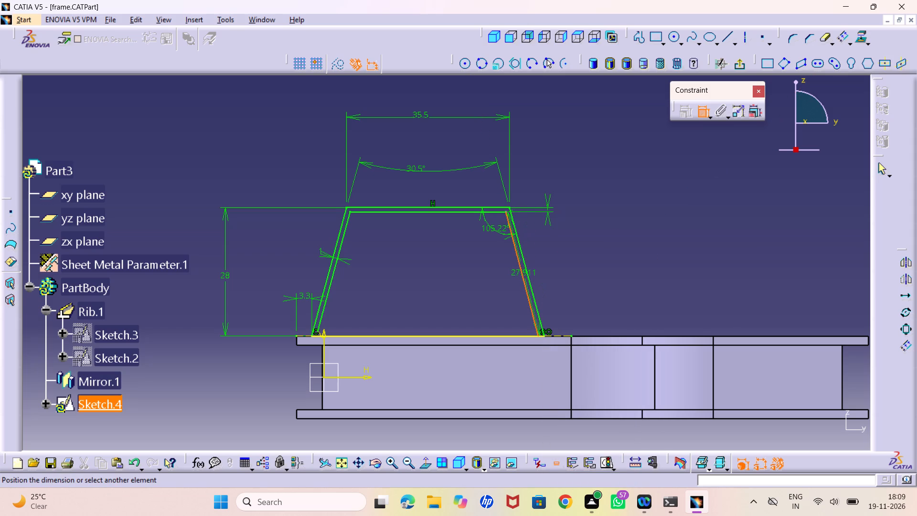
{"action": "left_click", "coordinate": [529, 270]}
{"action": "left_click", "coordinate": [504, 275]}
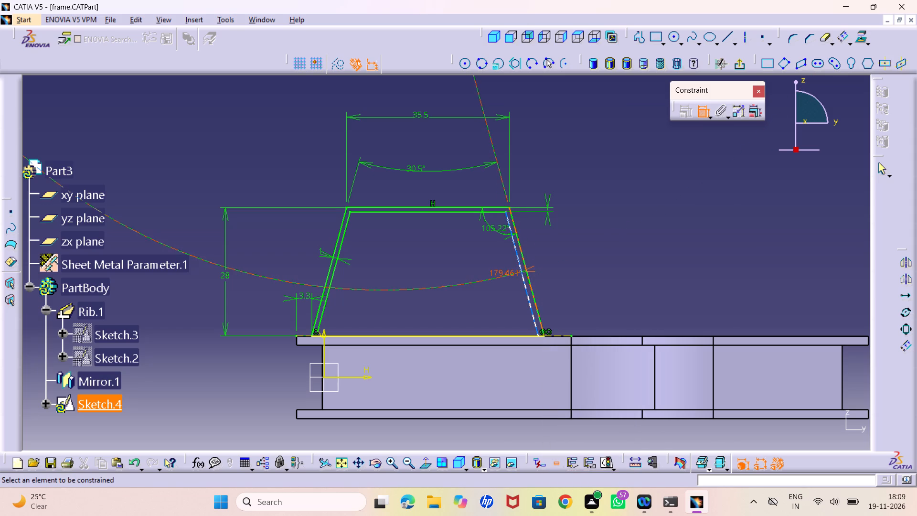
{"action": "right_click", "coordinate": [504, 273]}
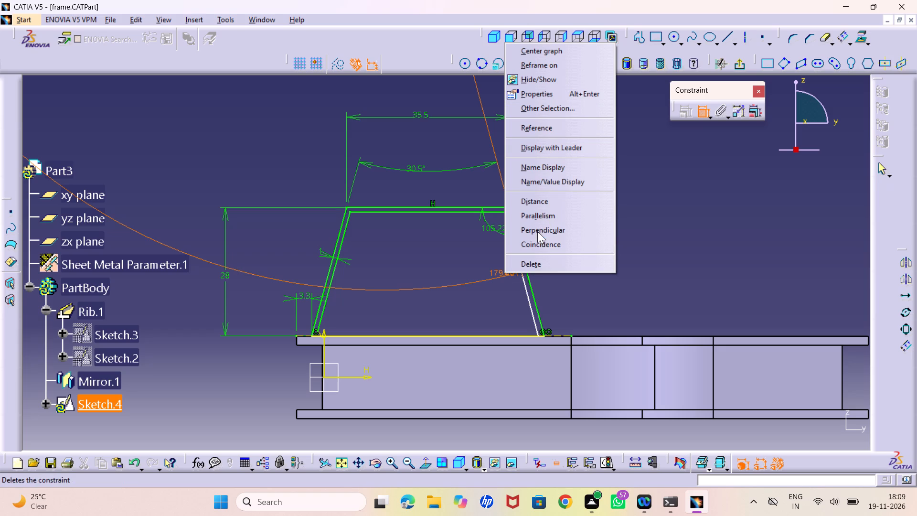
{"action": "left_click", "coordinate": [538, 202]}
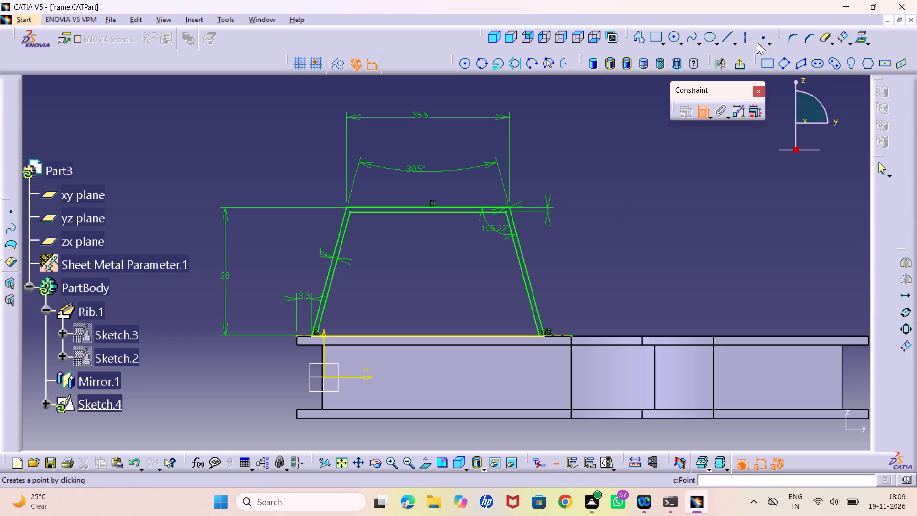
Exit the trapezoidal sketch and start a Pad from it.
{"action": "left_click", "coordinate": [636, 37]}
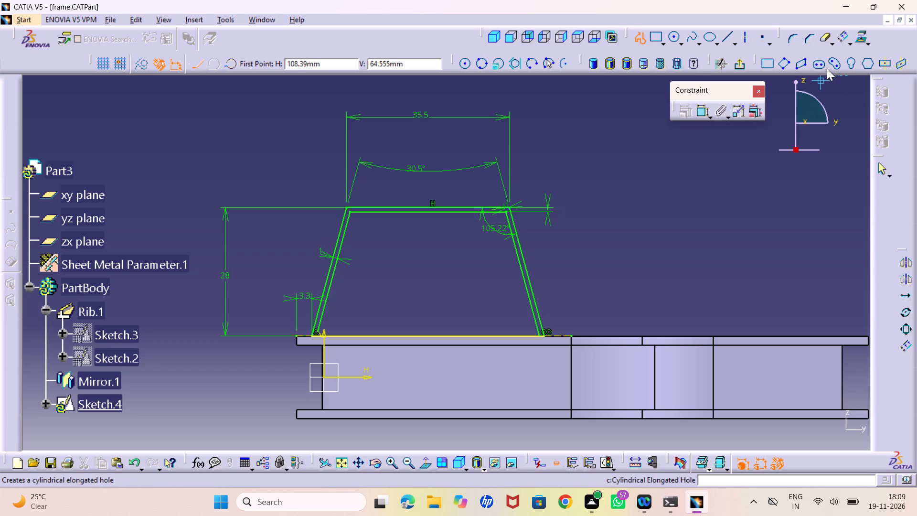
{"action": "left_click", "coordinate": [735, 65]}
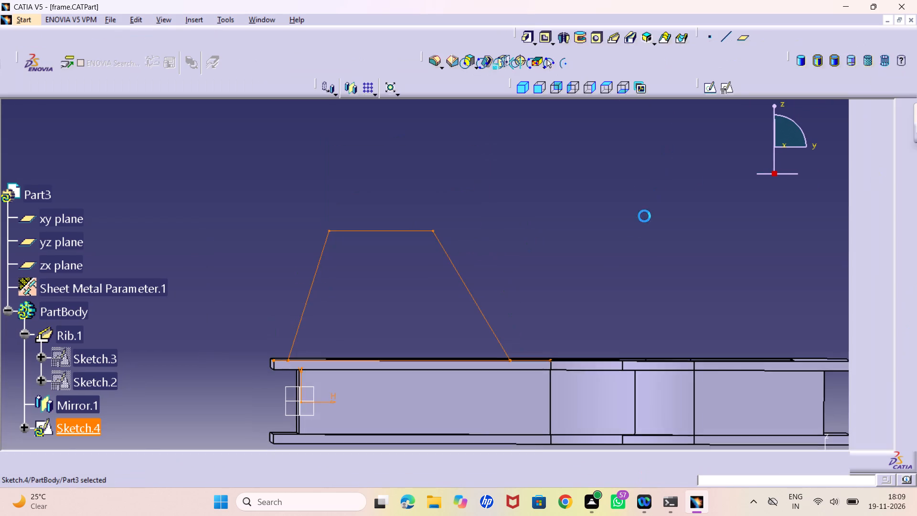
{"action": "left_click", "coordinate": [524, 35]}
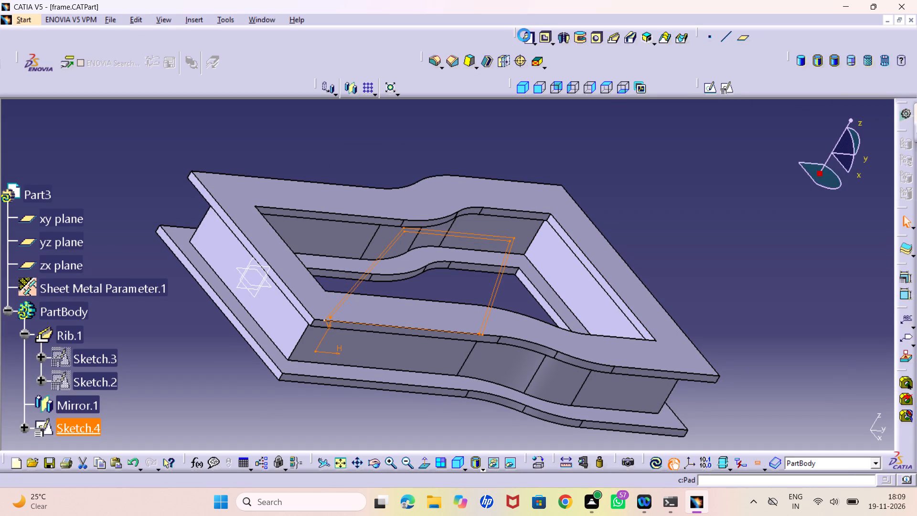
{"action": "left_click", "coordinate": [497, 283]}
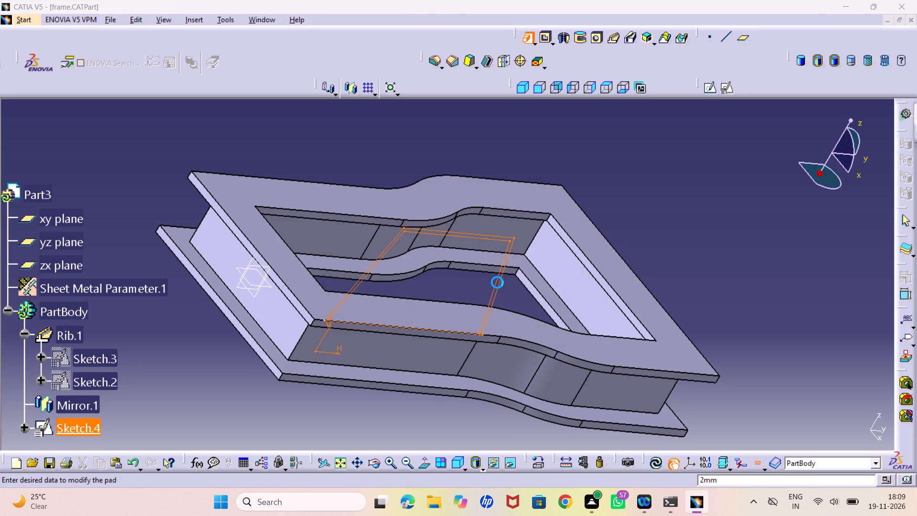
Reopen the pad's sketch and make the lower endpoint of the inner slanted side nearest the origin coincident with the projected base line.
{"action": "double_click", "coordinate": [825, 271]}
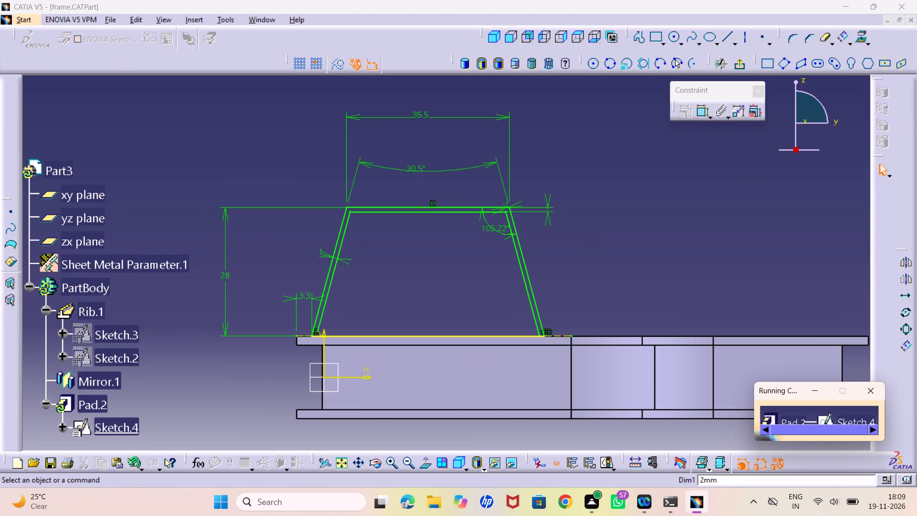
{"action": "middle_click_drag", "start_coordinate": [299, 362], "coordinate": [293, 251]}
{"action": "right_click", "coordinate": [299, 362]}
{"action": "middle_click_drag", "start_coordinate": [229, 331], "coordinate": [480, 73]}
{"action": "middle_click_drag", "start_coordinate": [426, 202], "coordinate": [443, 174]}
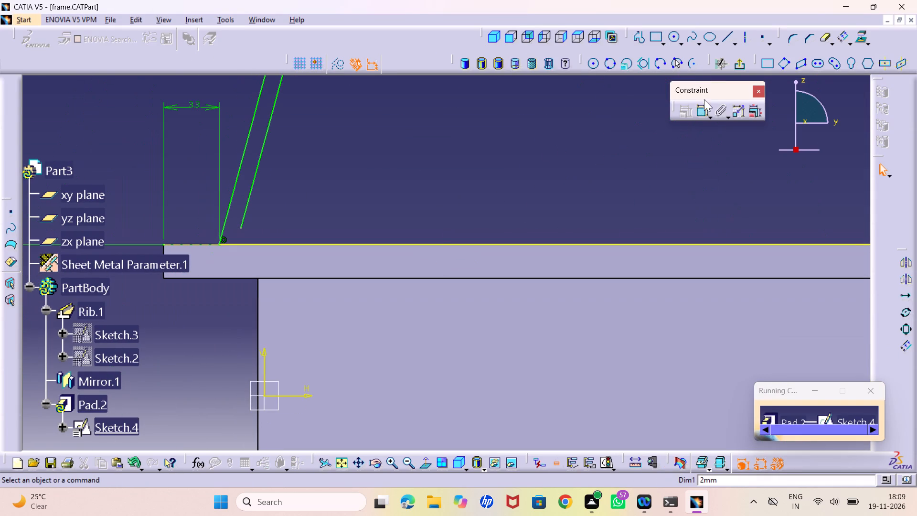
{"action": "double_click", "coordinate": [704, 113]}
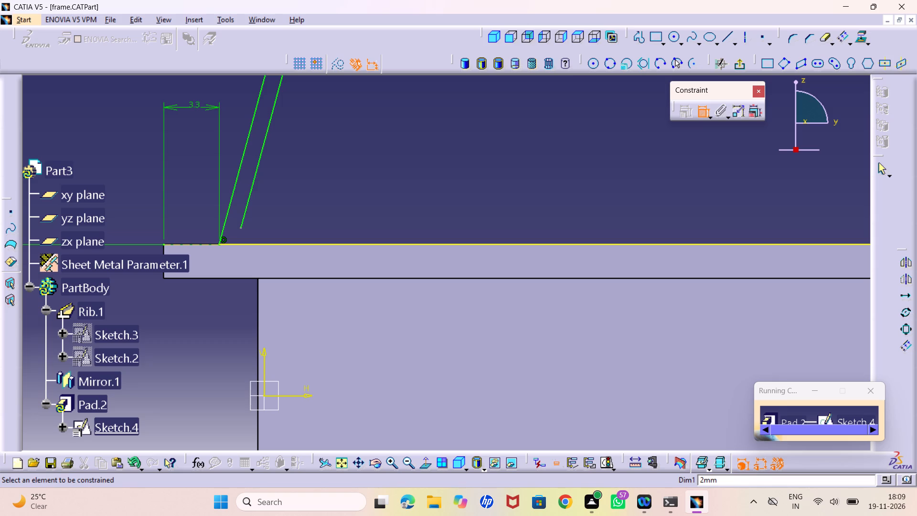
{"action": "left_click", "coordinate": [241, 226]}
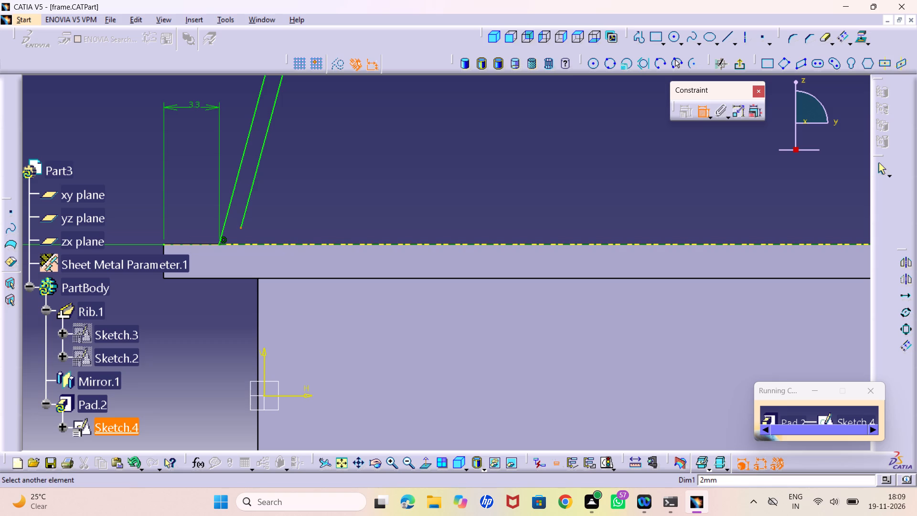
{"action": "left_click", "coordinate": [244, 244]}
{"action": "right_click", "coordinate": [365, 214]}
{"action": "left_click", "coordinate": [396, 290]}
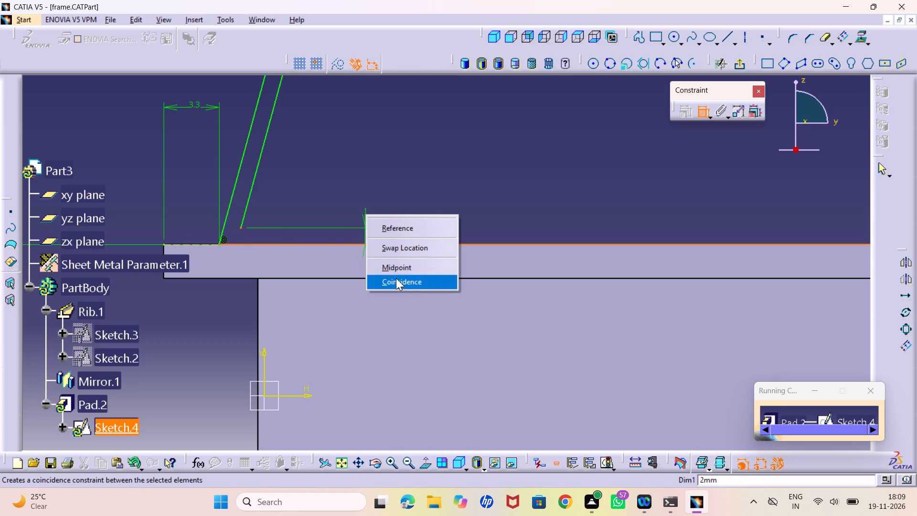
{"action": "left_click", "coordinate": [396, 278]}
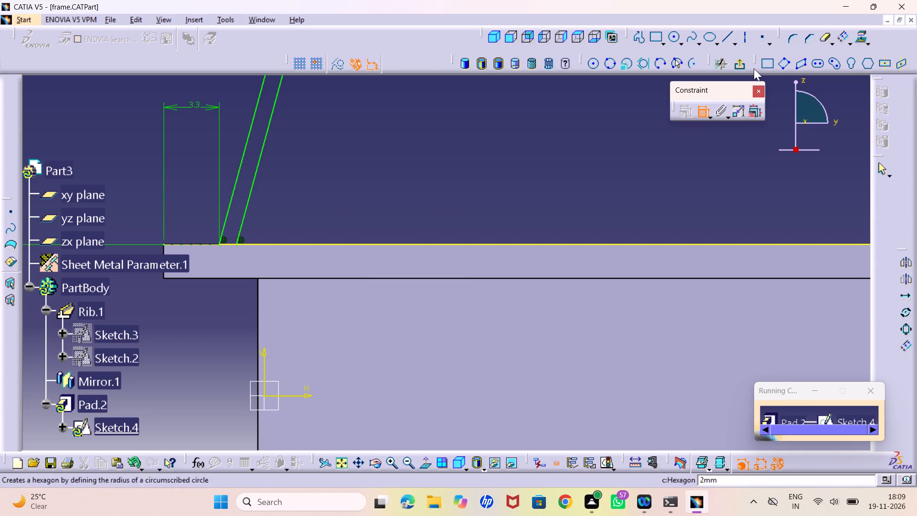
{"action": "left_click", "coordinate": [742, 63]}
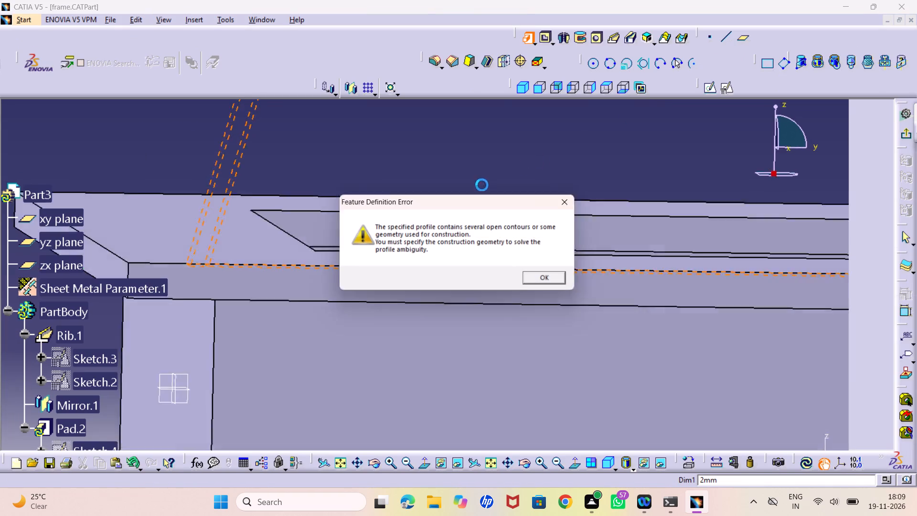
{"action": "left_click", "coordinate": [548, 283]}
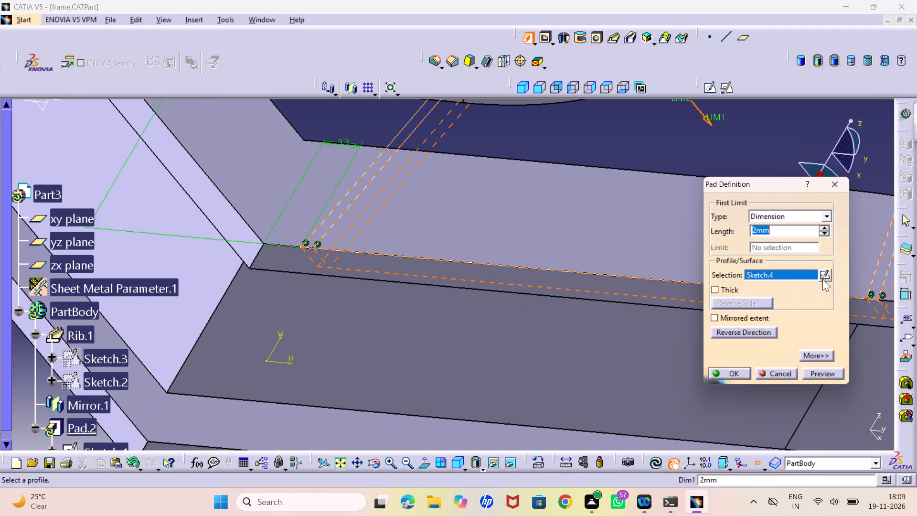
Reopen the pad's sketch and quick-trim the projected base line between the two inner slanted sides to close the profile.
{"action": "double_click", "coordinate": [827, 274]}
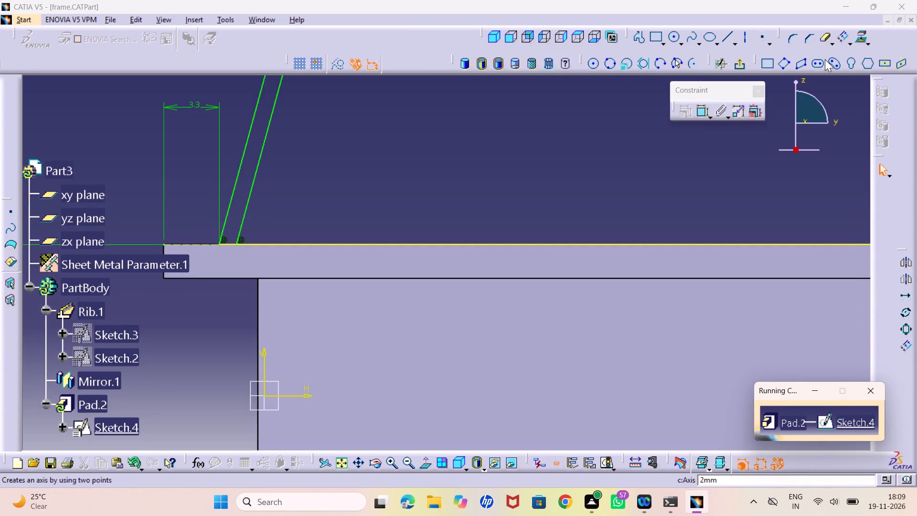
{"action": "left_click", "coordinate": [823, 38]}
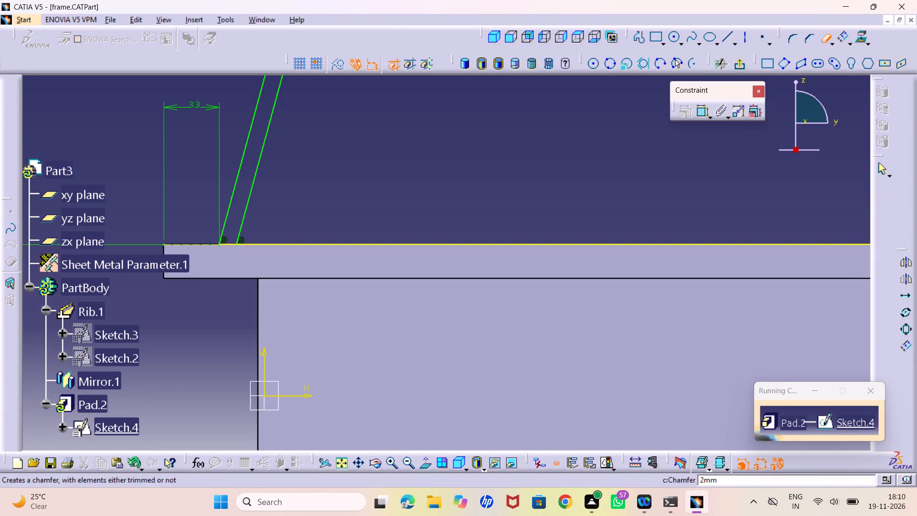
{"action": "left_click", "coordinate": [447, 244]}
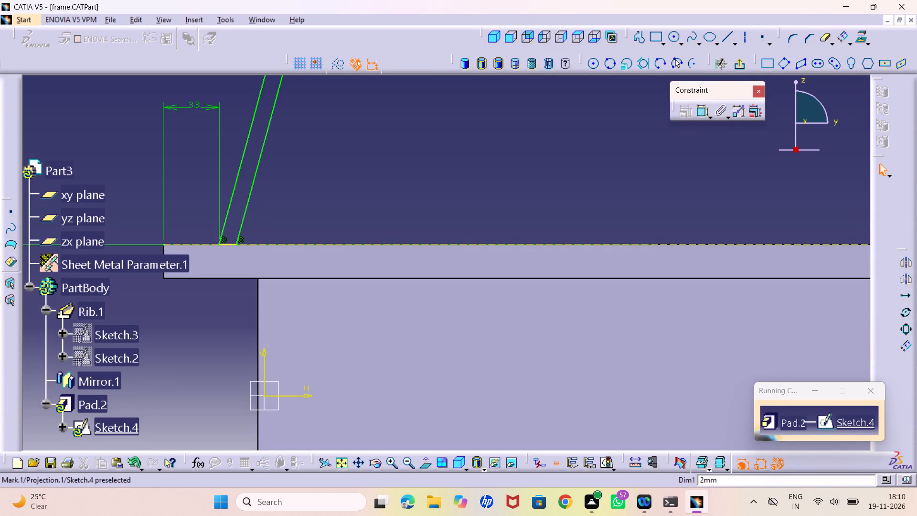
{"action": "left_click", "coordinate": [745, 64]}
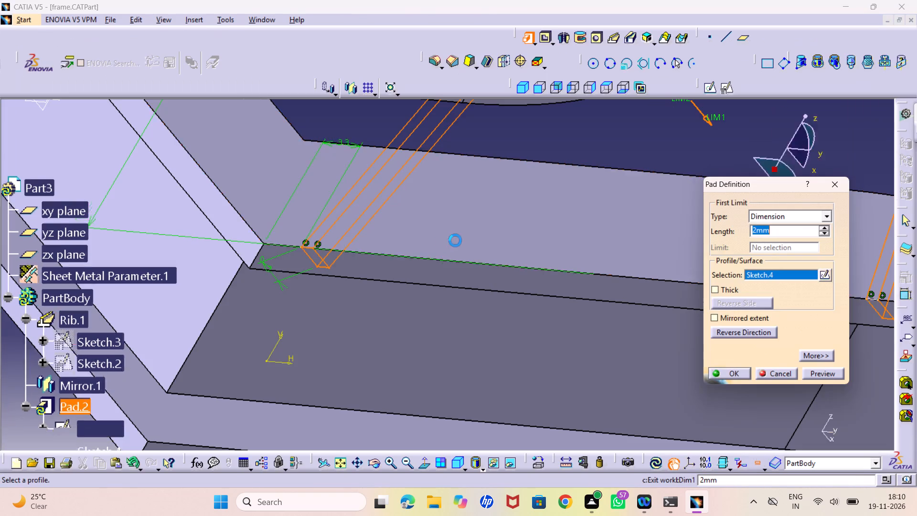
Set the pad's length to 12 mm and preview it.
{"action": "middle_click_drag", "start_coordinate": [487, 226], "coordinate": [489, 251]}
{"action": "right_click", "coordinate": [487, 226]}
{"action": "middle_click_drag", "start_coordinate": [536, 238], "coordinate": [538, 252]}
{"action": "right_click", "coordinate": [536, 238]}
{"action": "middle_click_drag", "start_coordinate": [519, 243], "coordinate": [518, 254]}
{"action": "right_click", "coordinate": [519, 243]}
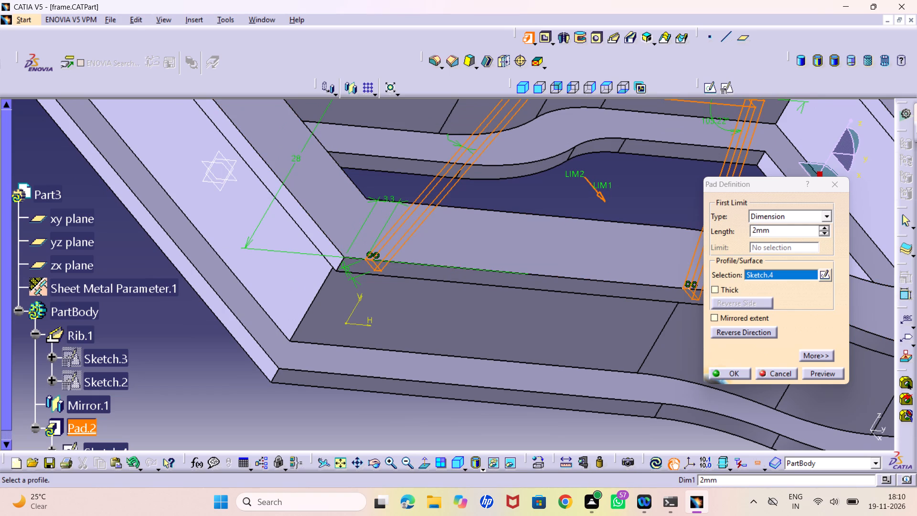
{"action": "double_click", "coordinate": [779, 227]}
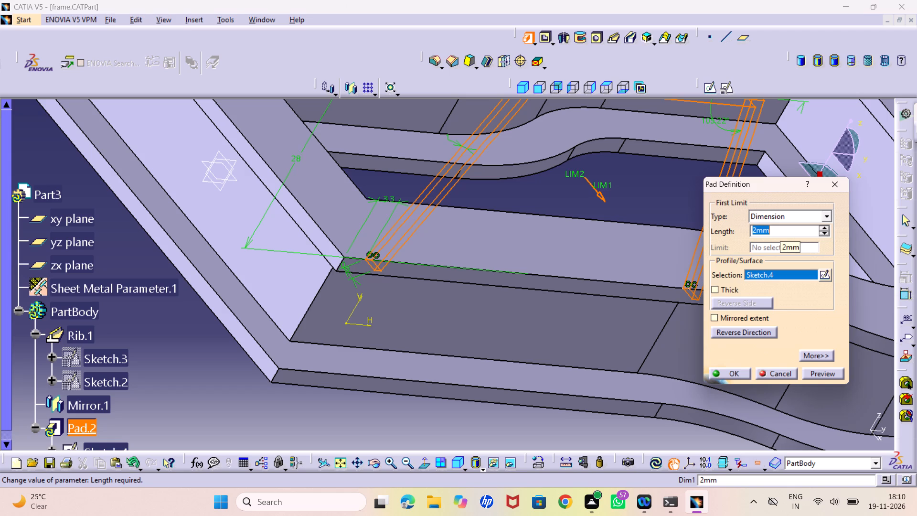
{"action": "type", "text": "12"}
{"action": "left_click", "coordinate": [828, 375]}
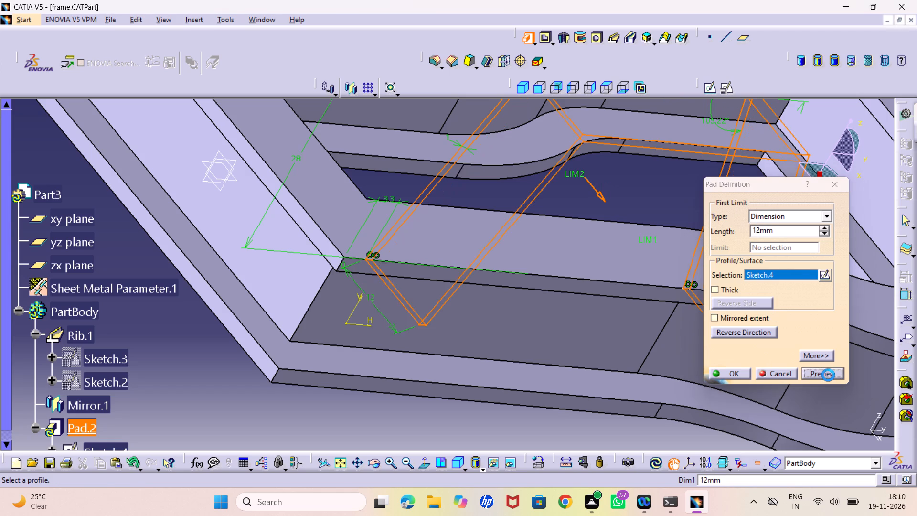
Reverse the pad's extrusion direction so it extends inward over the flange, check its placement and create it.
{"action": "left_click", "coordinate": [737, 333]}
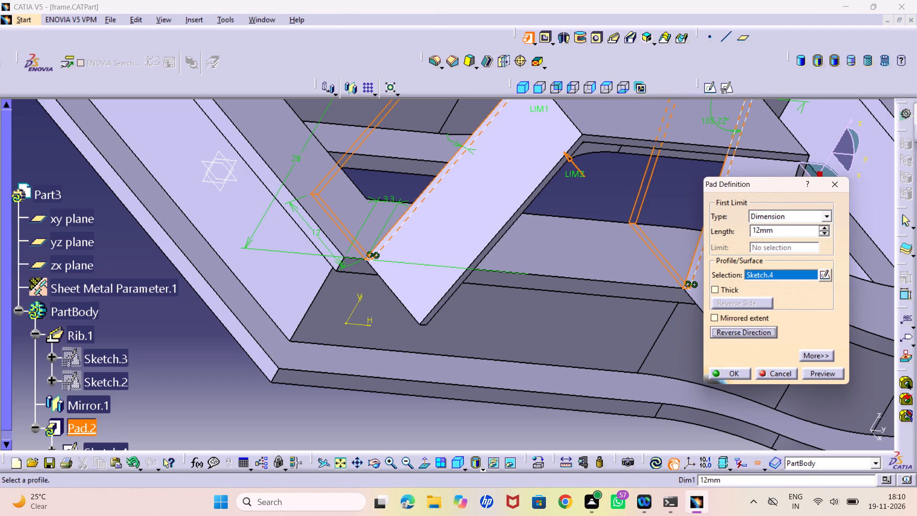
{"action": "left_click", "coordinate": [827, 372]}
{"action": "middle_click_drag", "start_coordinate": [485, 316], "coordinate": [469, 329]}
{"action": "right_click_drag", "start_coordinate": [485, 316], "coordinate": [469, 329]}
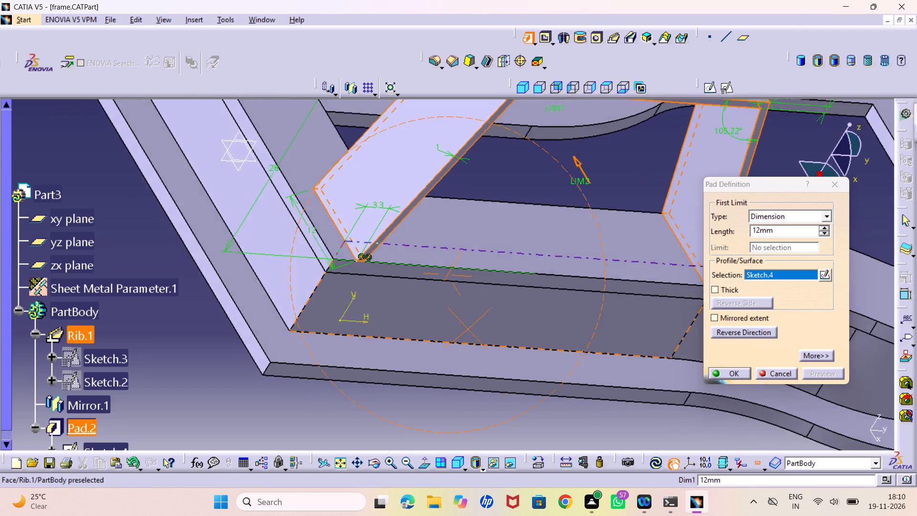
{"action": "middle_click_drag", "start_coordinate": [469, 329], "coordinate": [320, 271]}
{"action": "right_click_drag", "start_coordinate": [469, 329], "coordinate": [320, 271]}
{"action": "middle_click_drag", "start_coordinate": [503, 329], "coordinate": [416, 194]}
{"action": "middle_click_drag", "start_coordinate": [533, 249], "coordinate": [533, 249]}
{"action": "right_click_drag", "start_coordinate": [533, 249], "coordinate": [584, 272]}
{"action": "middle_click_drag", "start_coordinate": [533, 249], "coordinate": [583, 272]}
{"action": "middle_click_drag", "start_coordinate": [401, 256], "coordinate": [429, 343]}
{"action": "right_click", "coordinate": [401, 256]}
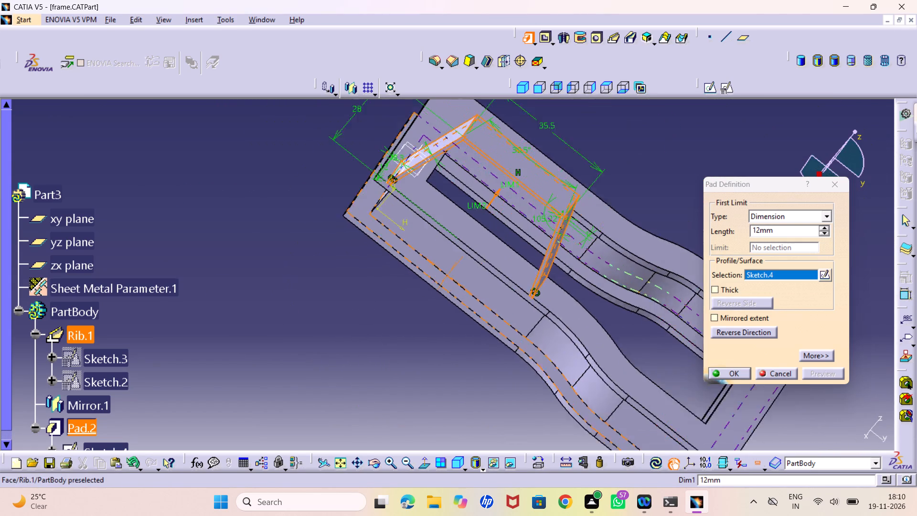
{"action": "middle_click_drag", "start_coordinate": [429, 343], "coordinate": [432, 352]}
{"action": "middle_click_drag", "start_coordinate": [423, 345], "coordinate": [461, 372]}
{"action": "right_click_drag", "start_coordinate": [423, 344], "coordinate": [461, 372]}
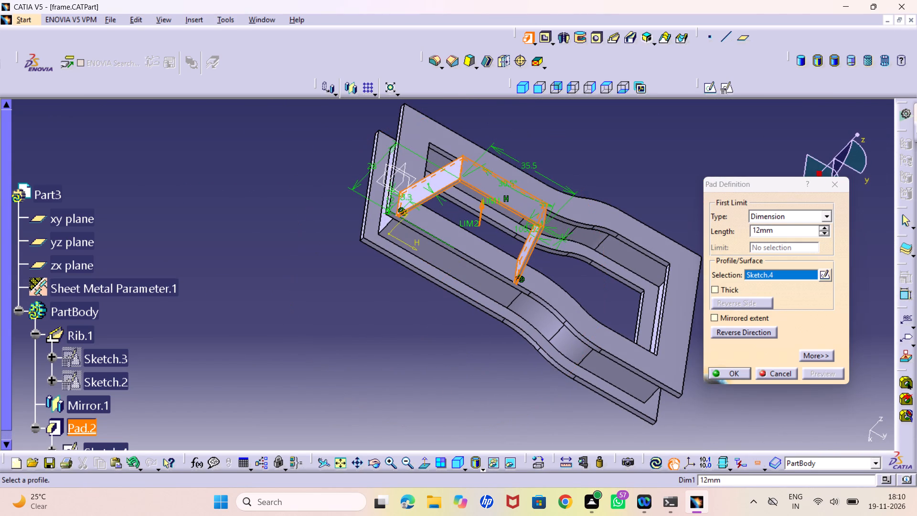
{"action": "left_click", "coordinate": [734, 373]}
{"action": "left_click_drag", "start_coordinate": [481, 408], "coordinate": [476, 405]}
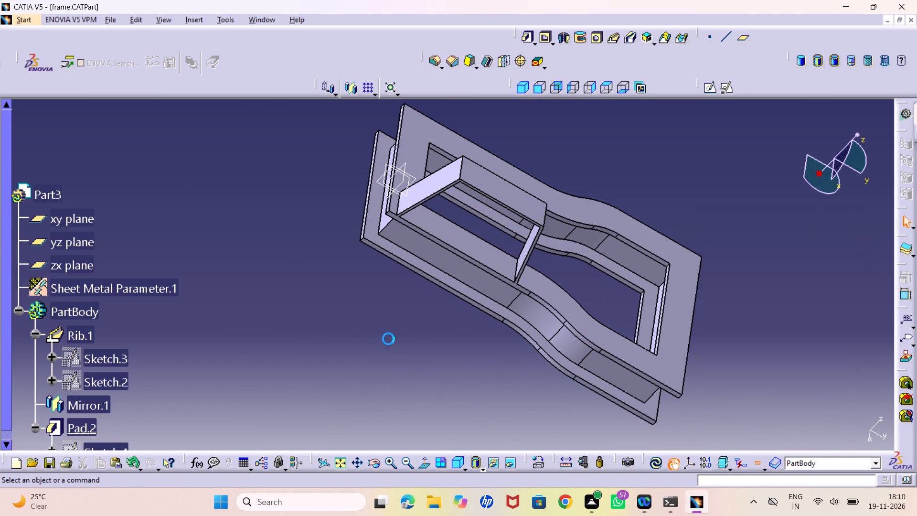
Mirror the trapezoidal pad about the yz plane.
{"action": "scroll", "coordinate": [100, 347], "scroll_direction": "down", "scroll_amount": 3}
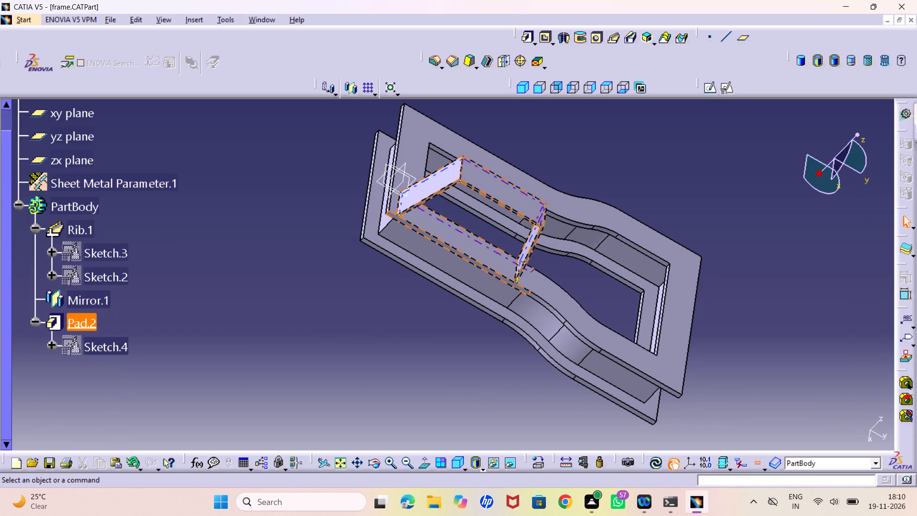
{"action": "left_click", "coordinate": [84, 329]}
{"action": "middle_click_drag", "start_coordinate": [288, 240], "coordinate": [281, 297]}
{"action": "left_click", "coordinate": [352, 85]}
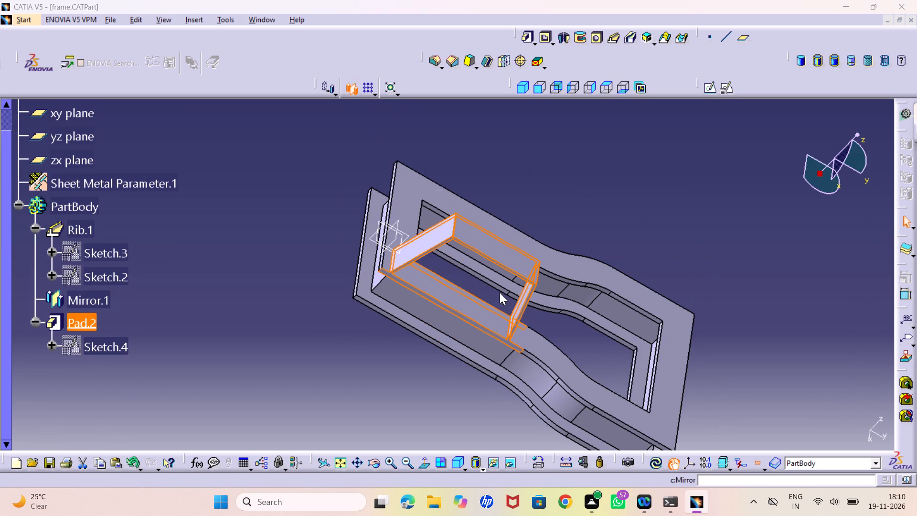
{"action": "left_click", "coordinate": [497, 291]}
{"action": "middle_click_drag", "start_coordinate": [338, 322], "coordinate": [329, 237]}
{"action": "right_click", "coordinate": [338, 322]}
{"action": "left_click", "coordinate": [315, 173]}
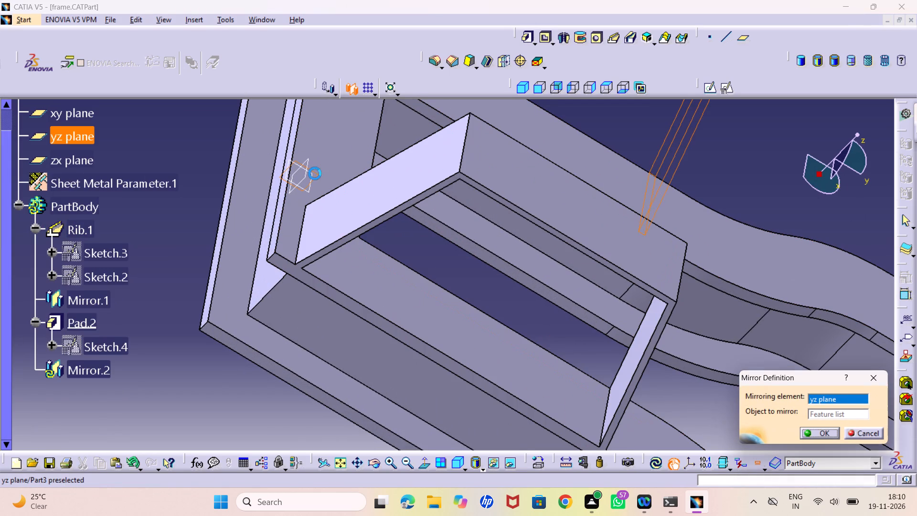
{"action": "left_click", "coordinate": [815, 431]}
{"action": "left_click", "coordinate": [240, 395]}
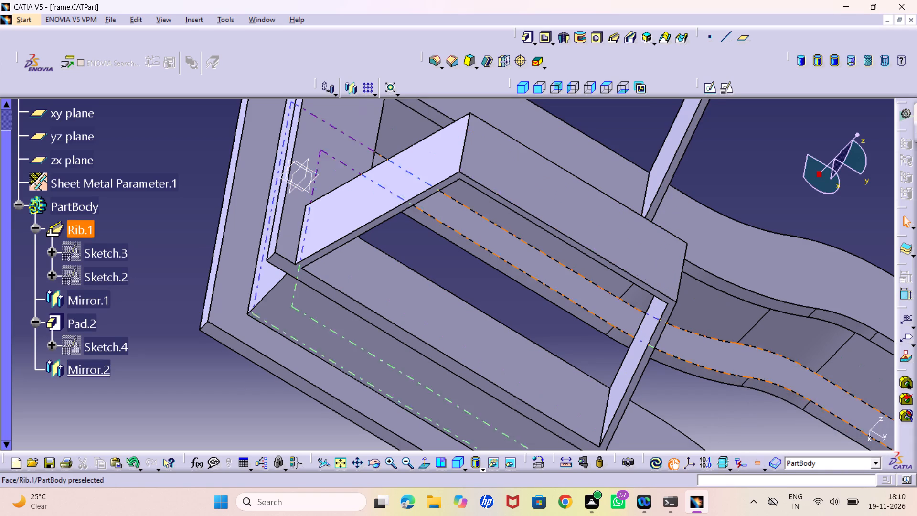
Create a positioned sketch on the outer side face shared by the upper flange edge and the trapezoidal bracket.
{"action": "left_click", "coordinate": [517, 88]}
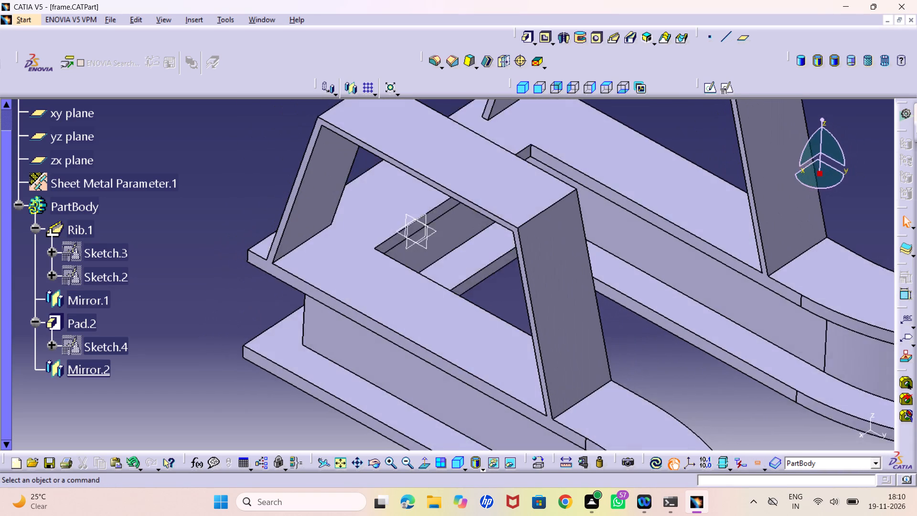
{"action": "middle_click_drag", "start_coordinate": [555, 298], "coordinate": [565, 334]}
{"action": "right_click", "coordinate": [555, 298]}
{"action": "middle_click_drag", "start_coordinate": [509, 378], "coordinate": [630, 289]}
{"action": "right_click_drag", "start_coordinate": [509, 378], "coordinate": [629, 289]}
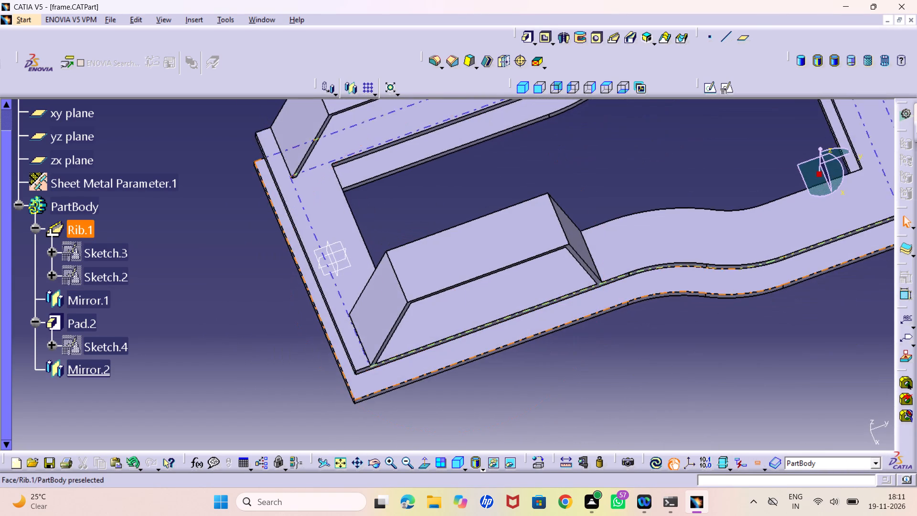
{"action": "middle_click_drag", "start_coordinate": [361, 355], "coordinate": [361, 264]}
{"action": "right_click_drag", "start_coordinate": [361, 355], "coordinate": [361, 264]}
{"action": "middle_click_drag", "start_coordinate": [334, 367], "coordinate": [333, 360]}
{"action": "right_click", "coordinate": [334, 367]}
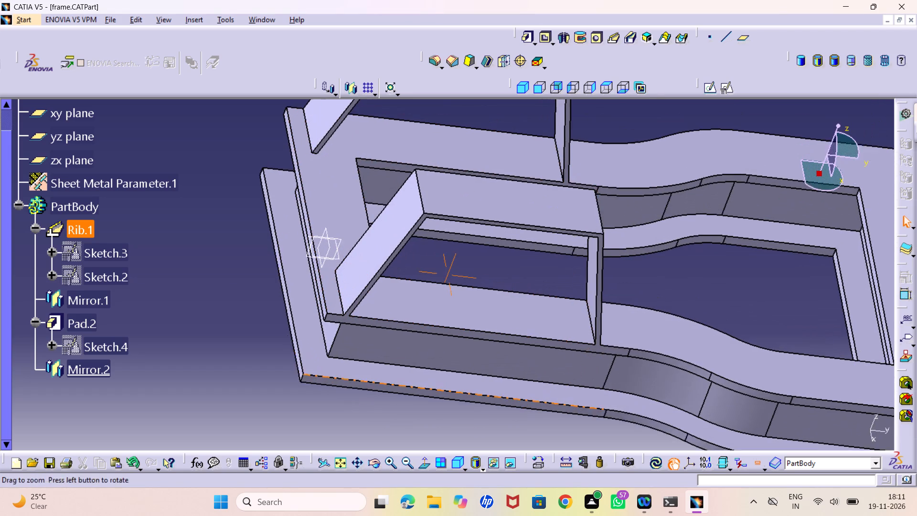
{"action": "middle_click_drag", "start_coordinate": [333, 360], "coordinate": [338, 336]}
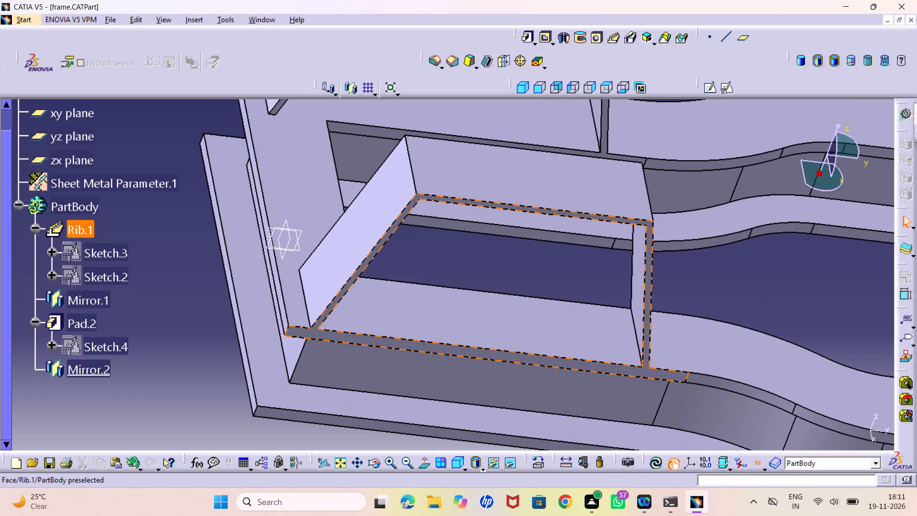
{"action": "left_click", "coordinate": [406, 345]}
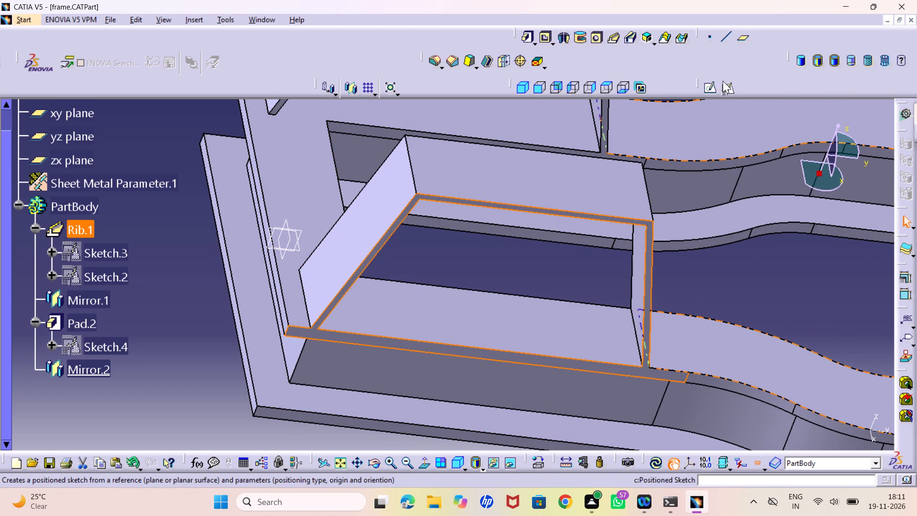
{"action": "left_click", "coordinate": [727, 84]}
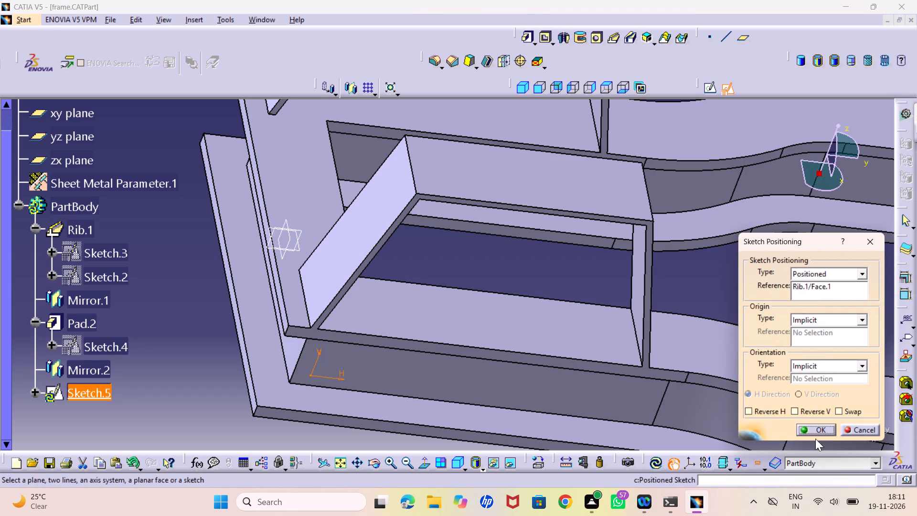
{"action": "left_click", "coordinate": [809, 427]}
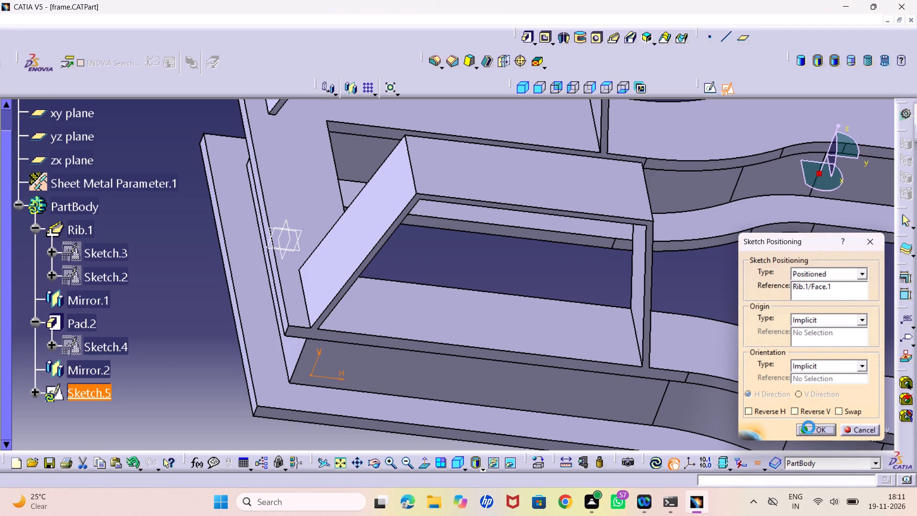
{"action": "middle_click_drag", "start_coordinate": [390, 282], "coordinate": [388, 298]}
{"action": "right_click", "coordinate": [390, 282]}
{"action": "middle_click_drag", "start_coordinate": [444, 270], "coordinate": [420, 285]}
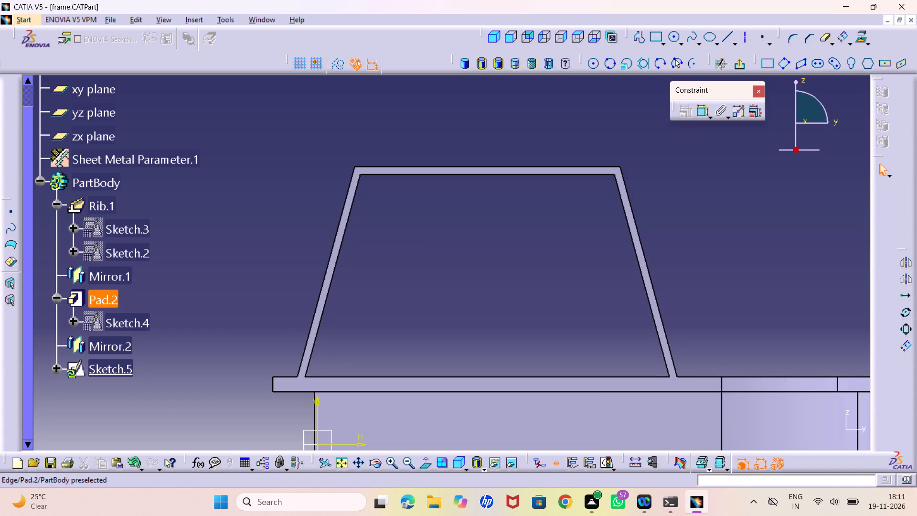
Save the part.
{"action": "key", "text": "ctrl+s"}
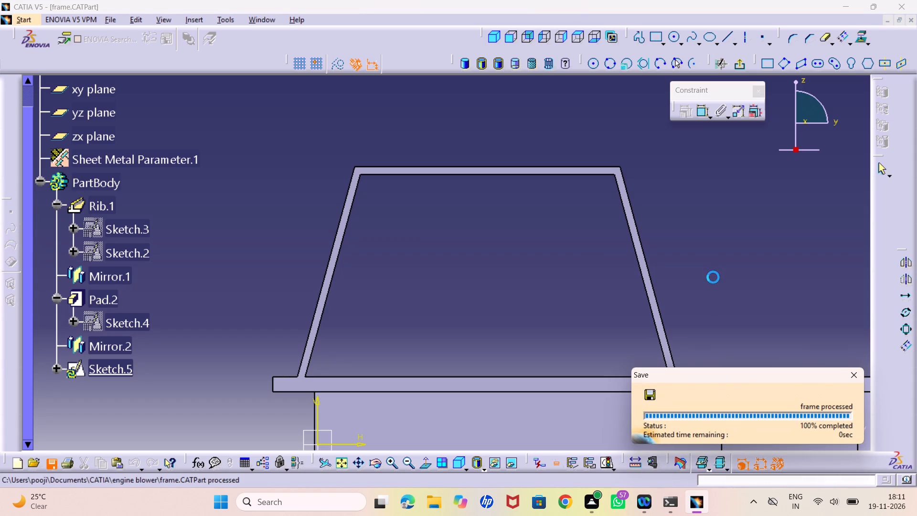
Project the bracket opening's top edge, two slanted inner edges and base edge into the sketch.
{"action": "left_click", "coordinate": [624, 216]}
{"action": "left_click", "coordinate": [569, 174], "text": "ctrl"}
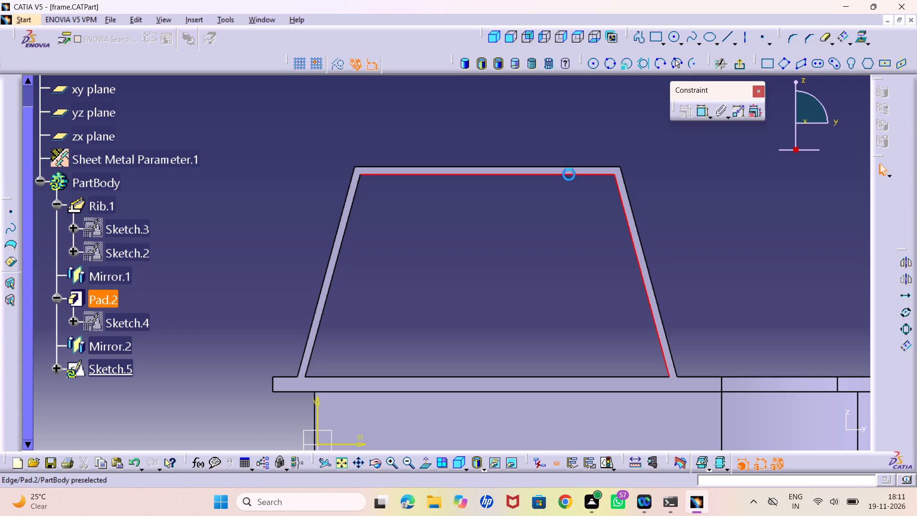
{"action": "left_click", "coordinate": [352, 205], "text": "ctrl"}
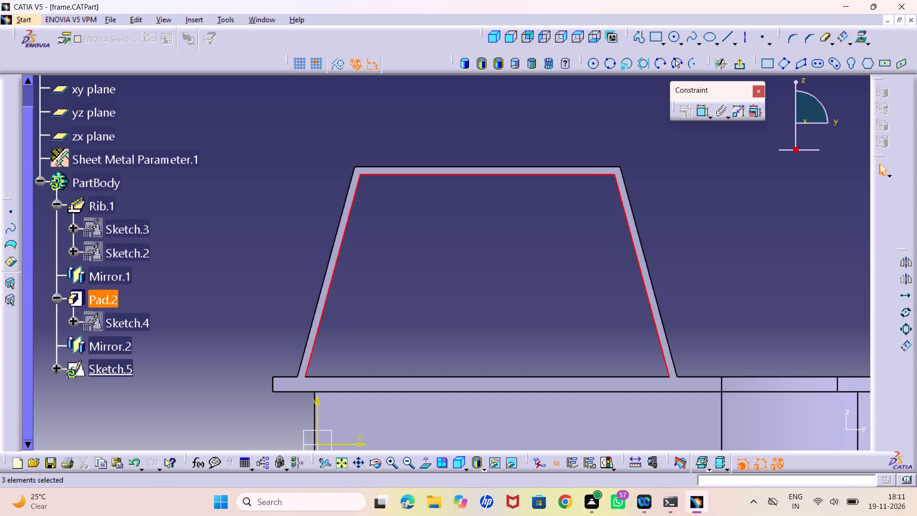
{"action": "left_click", "coordinate": [437, 378], "text": "ctrl"}
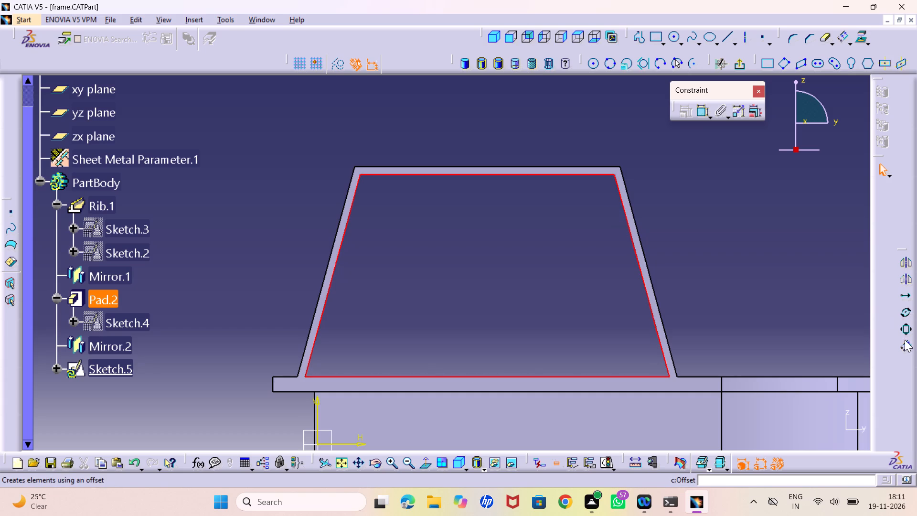
{"action": "left_click_drag", "start_coordinate": [905, 340], "coordinate": [900, 339]}
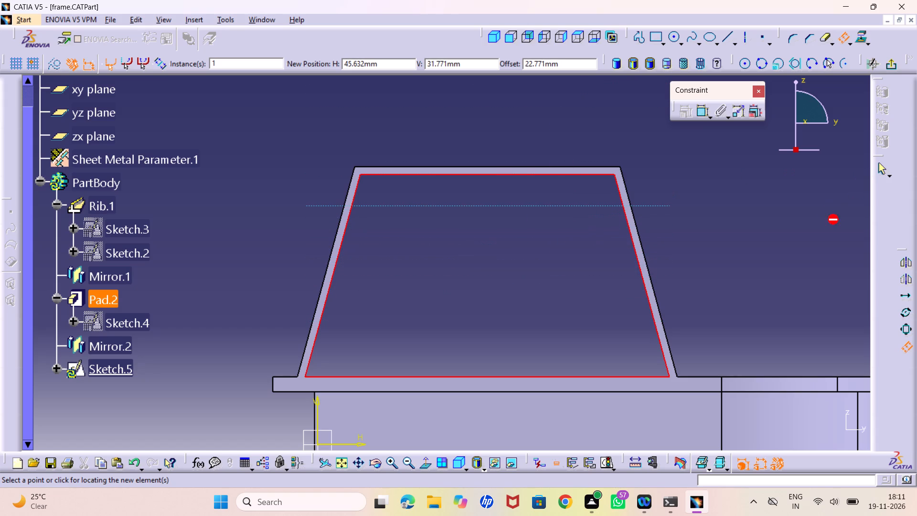
{"action": "left_click", "coordinate": [863, 39]}
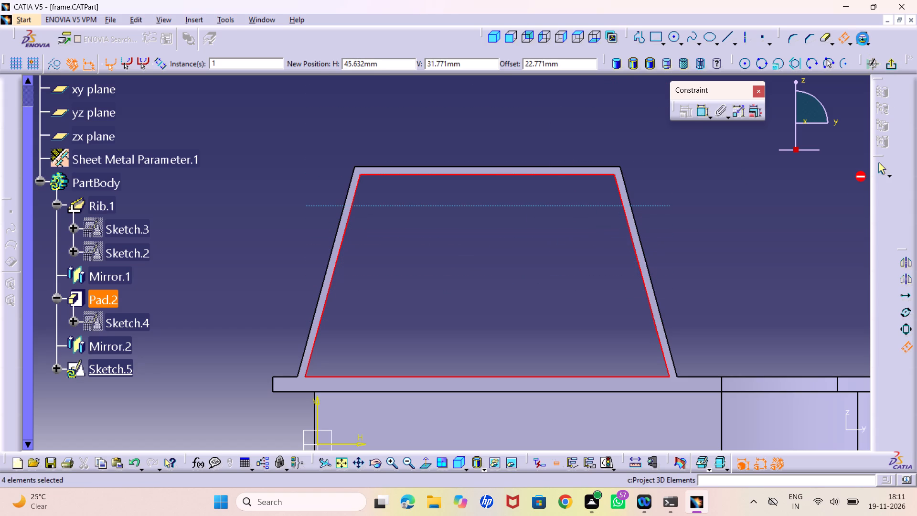
{"action": "left_click", "coordinate": [763, 225]}
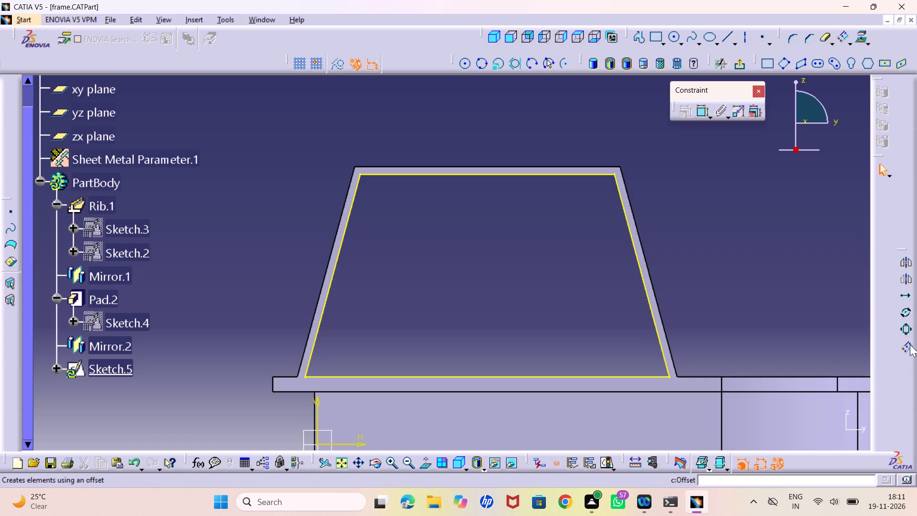
{"action": "left_click", "coordinate": [530, 313]}
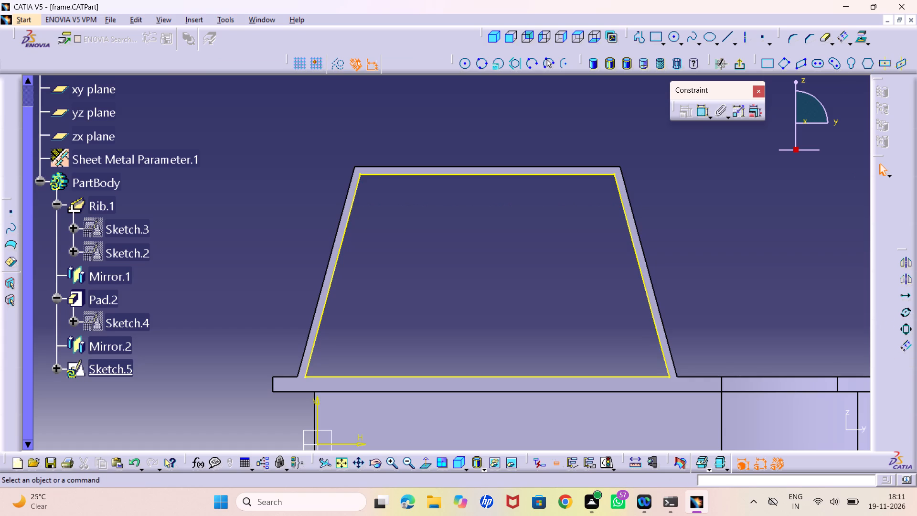
Offset the four projected lines inward, trying -15.28 mm first and placing the smaller trapezoid freehand about 5.18 mm inside.
{"action": "left_click", "coordinate": [555, 173], "text": "ctrl"}
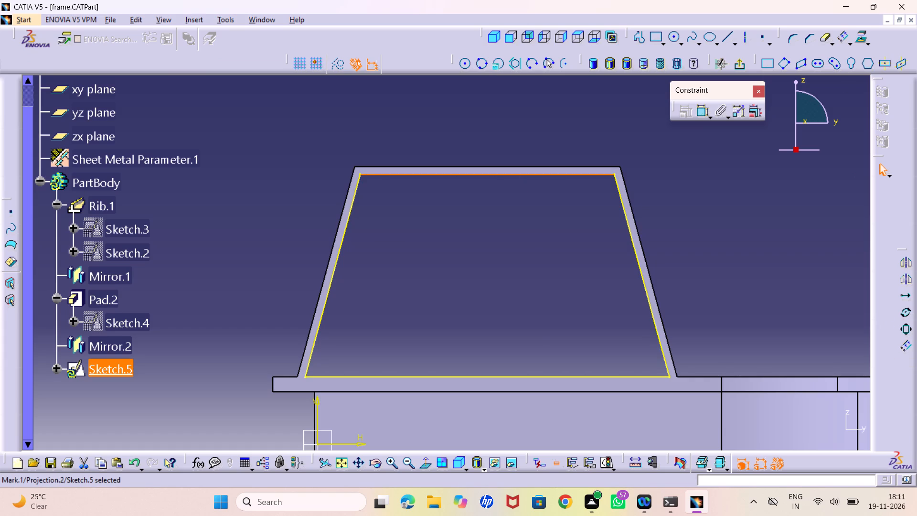
{"action": "left_click", "coordinate": [352, 203], "text": "ctrl"}
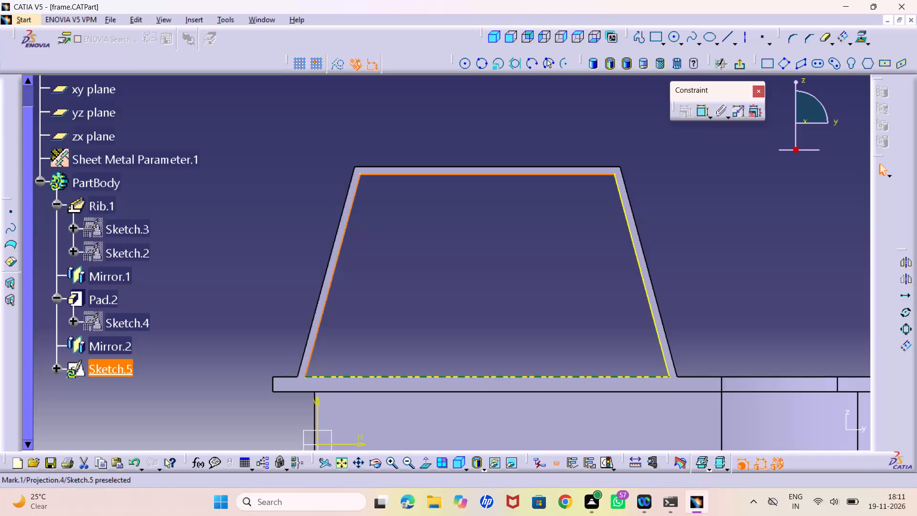
{"action": "left_click", "coordinate": [451, 377], "text": "ctrl"}
{"action": "left_click", "coordinate": [651, 313], "text": "ctrl"}
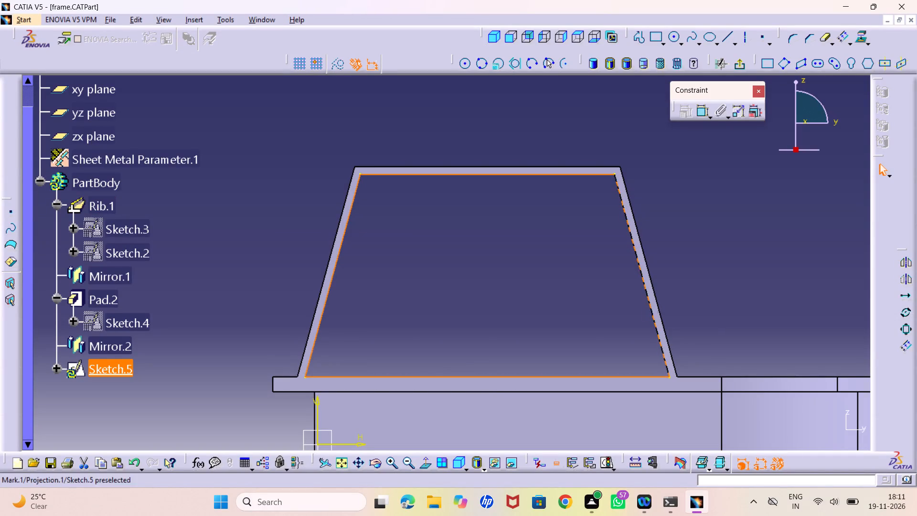
{"action": "left_click", "coordinate": [909, 343]}
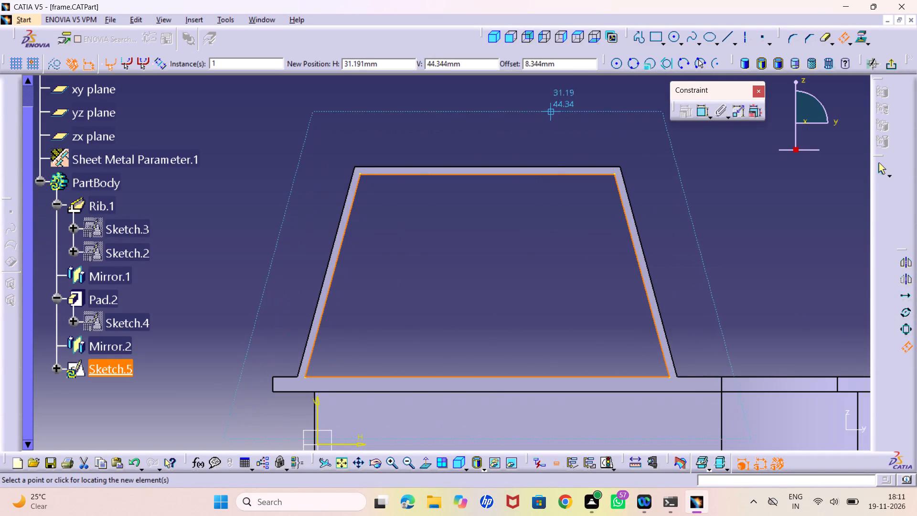
{"action": "double_click", "coordinate": [563, 68]}
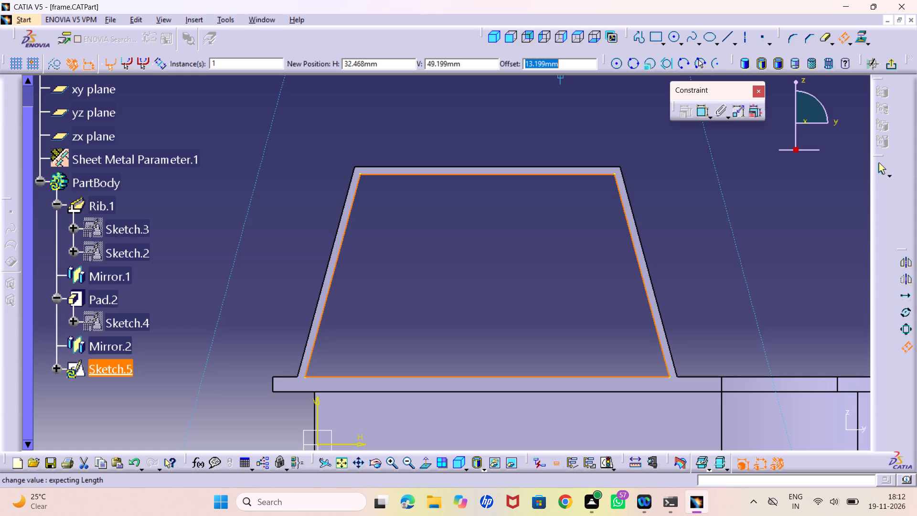
{"action": "type", "text": "-15."}
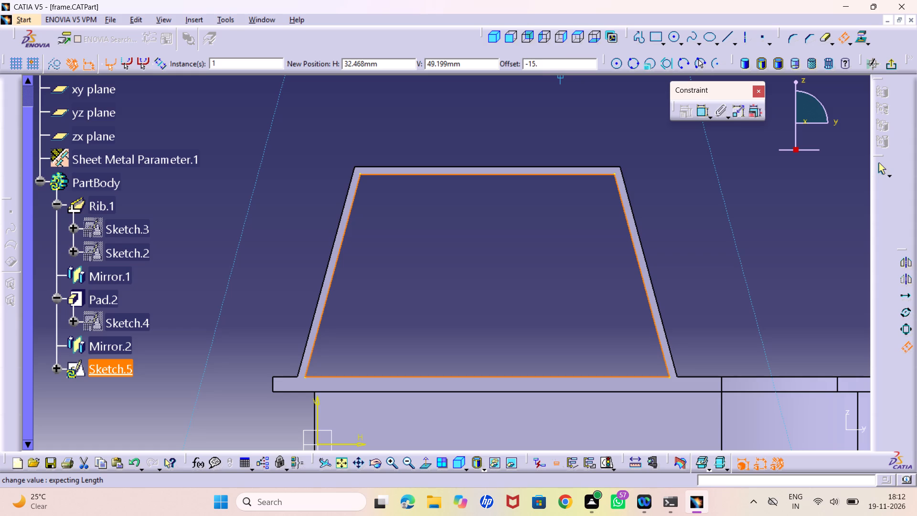
{"action": "type", "text": "28"}
{"action": "key", "text": "Return"}
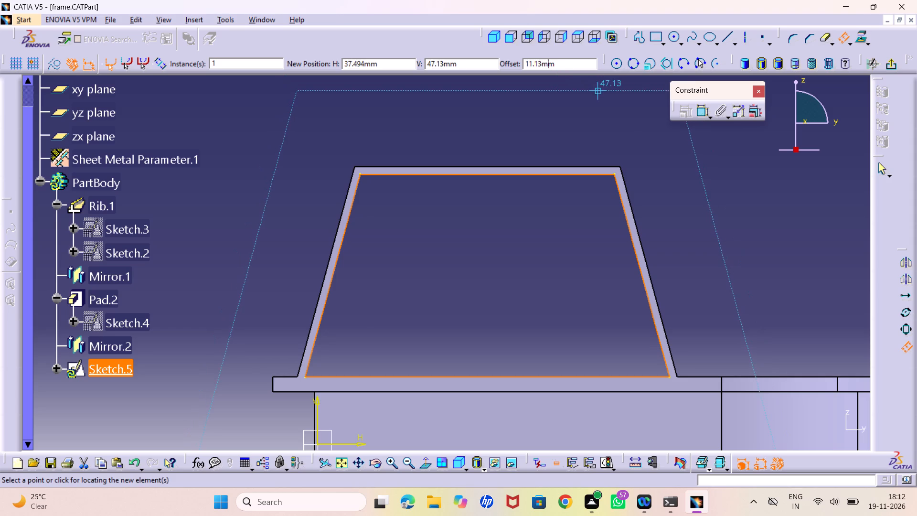
{"action": "double_click", "coordinate": [562, 64]}
{"action": "type", "text": "15."}
{"action": "type", "text": "28"}
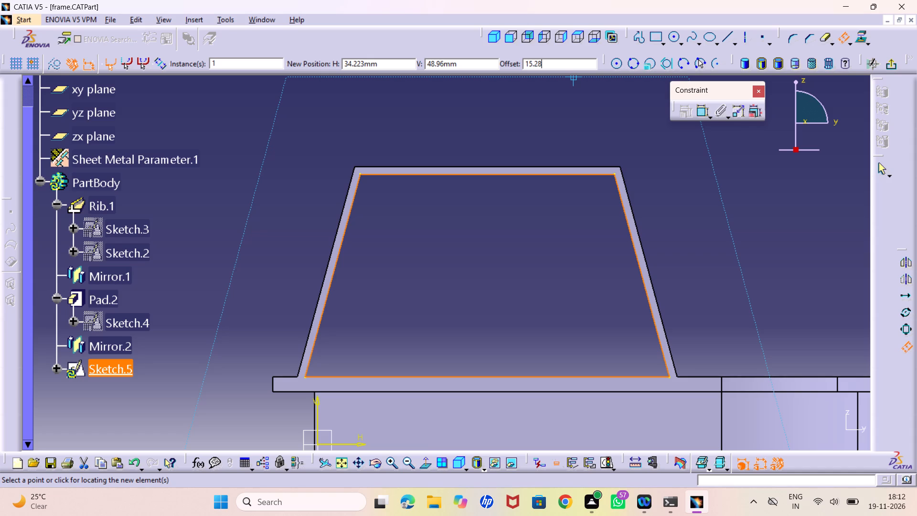
{"action": "key", "text": "Left"}
{"action": "key", "text": "Left"}
{"action": "key", "text": "Left"}
{"action": "key", "text": "Left"}
{"action": "key", "text": "Left"}
{"action": "key", "text": "minus"}
{"action": "key", "text": "Return"}
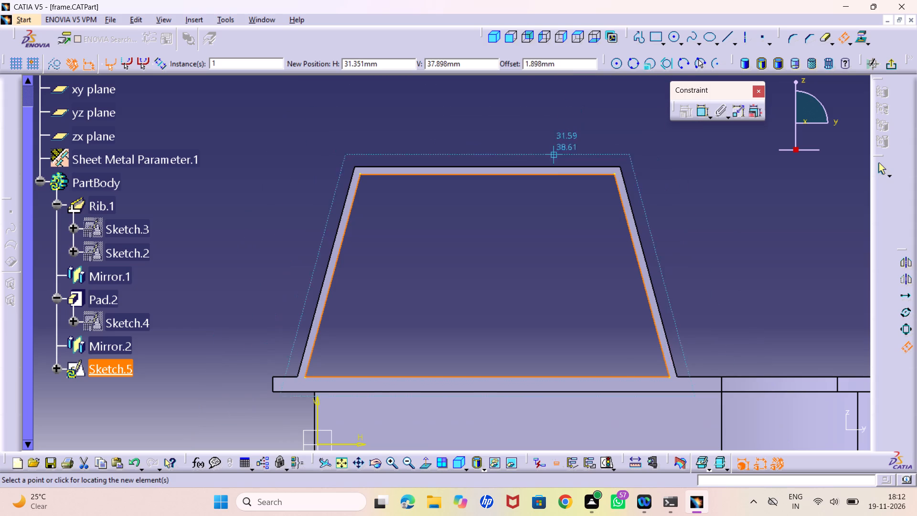
{"action": "left_click", "coordinate": [539, 214]}
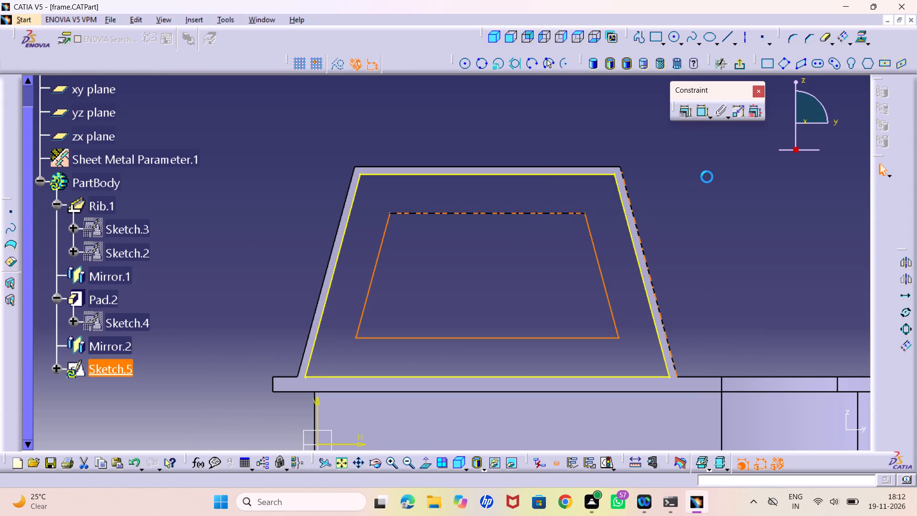
{"action": "left_click", "coordinate": [707, 177]}
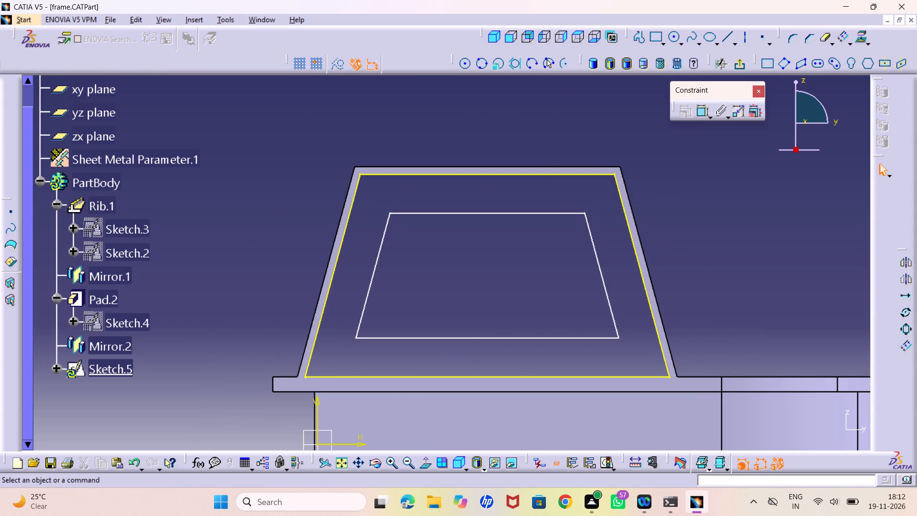
Dimension the distance between the inner trapezoid's top line and the projected top line.
{"action": "double_click", "coordinate": [696, 107]}
{"action": "left_click", "coordinate": [570, 214]}
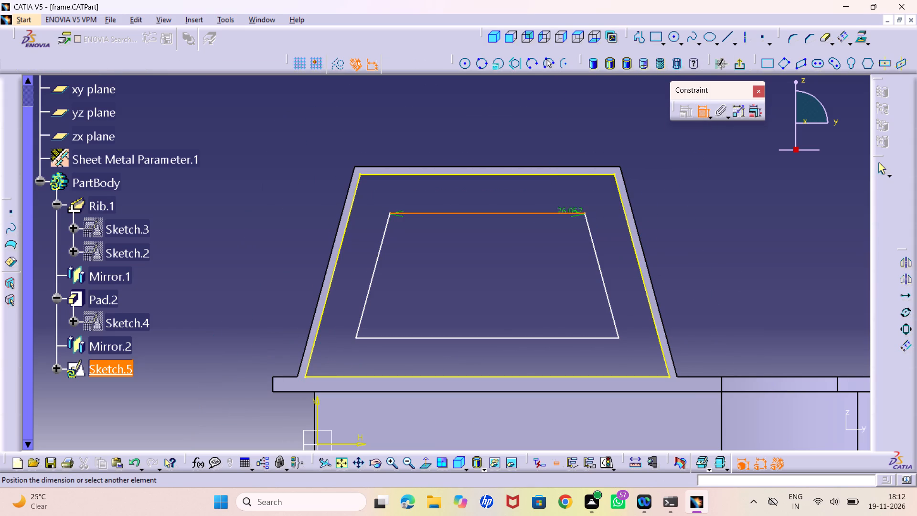
{"action": "left_click", "coordinate": [560, 175]}
{"action": "left_click", "coordinate": [682, 204]}
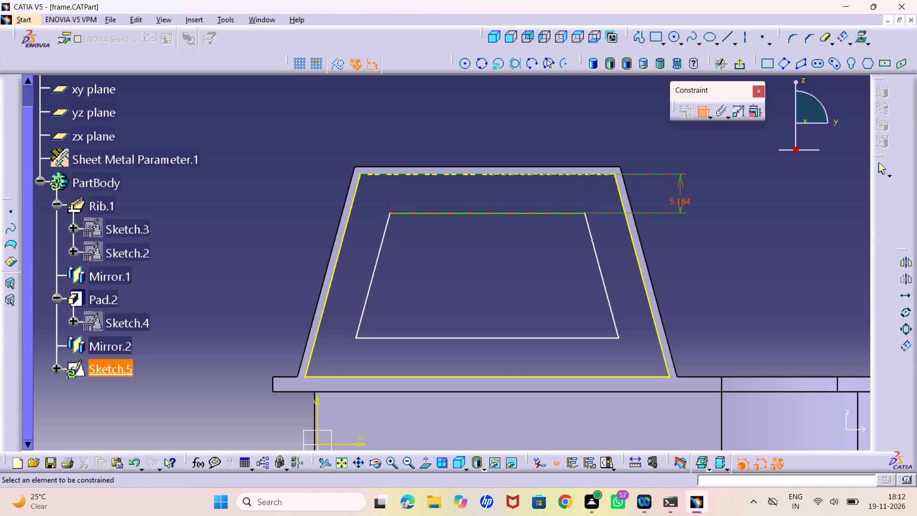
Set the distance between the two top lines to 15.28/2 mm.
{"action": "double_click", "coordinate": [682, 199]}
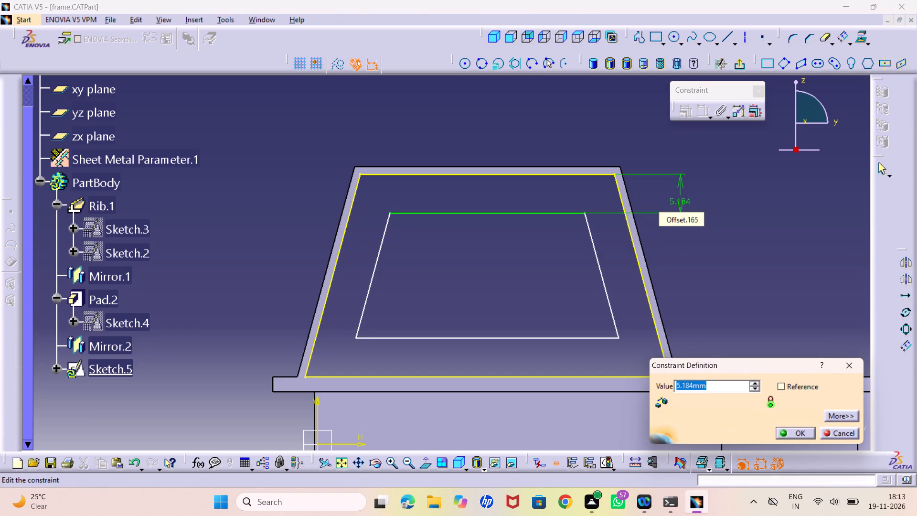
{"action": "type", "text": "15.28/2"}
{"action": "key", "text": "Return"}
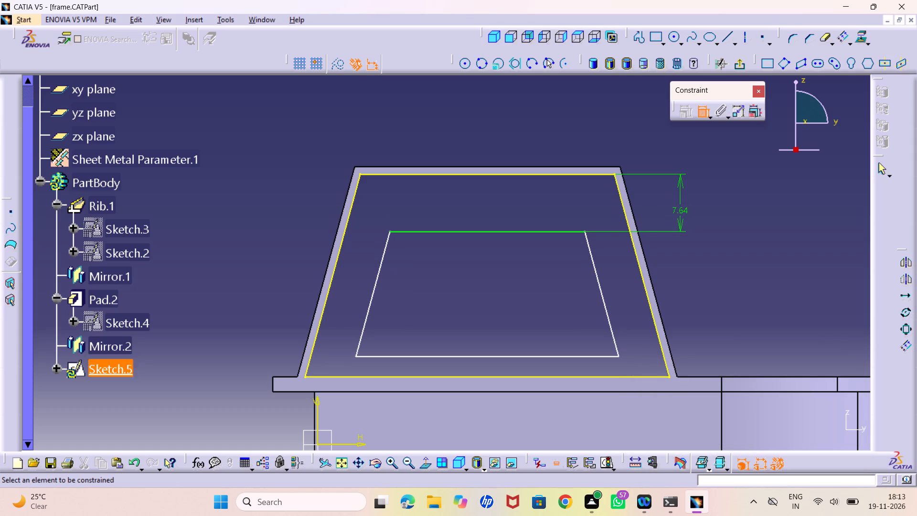
Set the distance between the two top lines to 15.28/4 mm.
{"action": "double_click", "coordinate": [682, 212]}
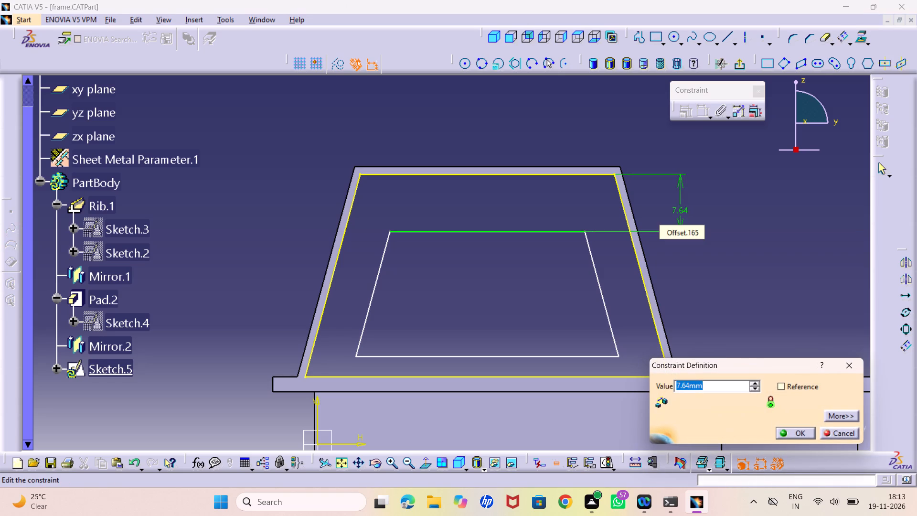
{"action": "type", "text": "15.28/4"}
{"action": "key", "text": "Return"}
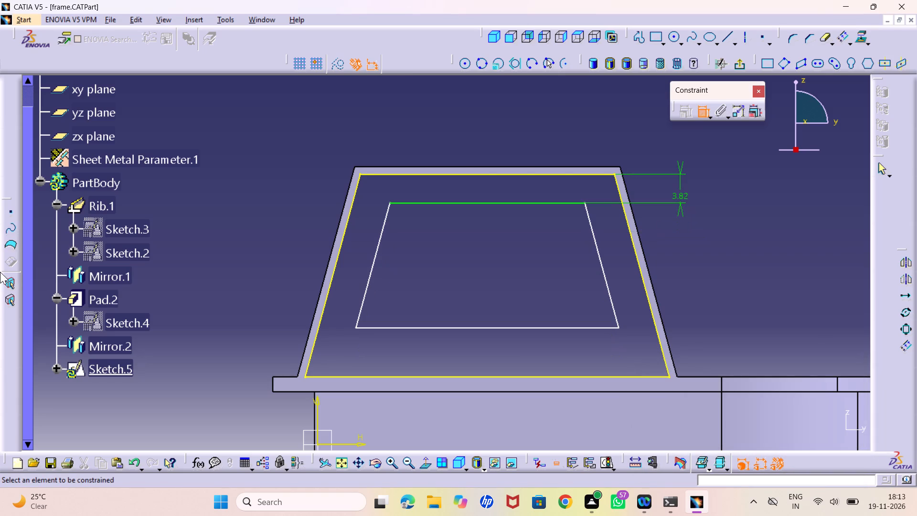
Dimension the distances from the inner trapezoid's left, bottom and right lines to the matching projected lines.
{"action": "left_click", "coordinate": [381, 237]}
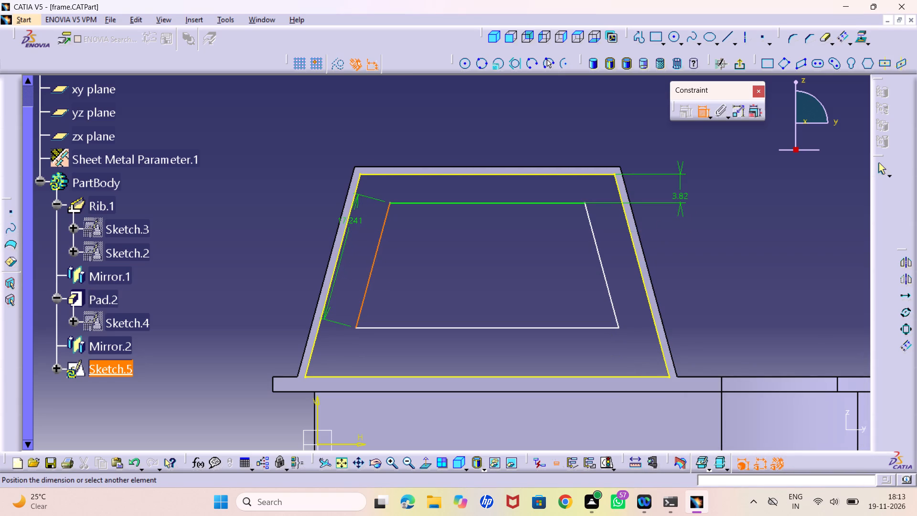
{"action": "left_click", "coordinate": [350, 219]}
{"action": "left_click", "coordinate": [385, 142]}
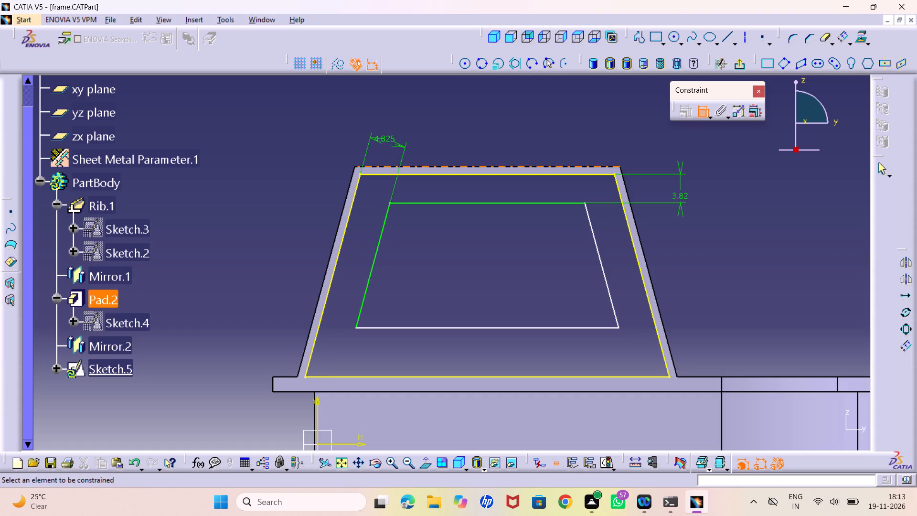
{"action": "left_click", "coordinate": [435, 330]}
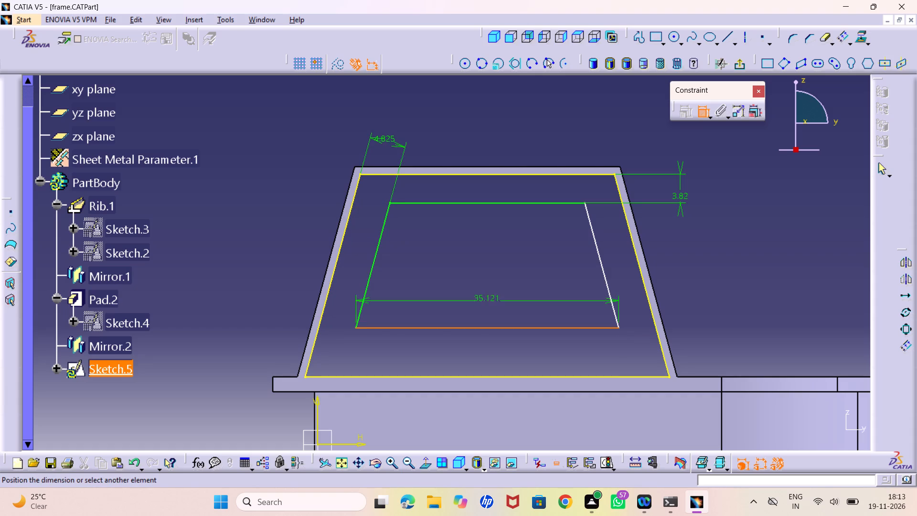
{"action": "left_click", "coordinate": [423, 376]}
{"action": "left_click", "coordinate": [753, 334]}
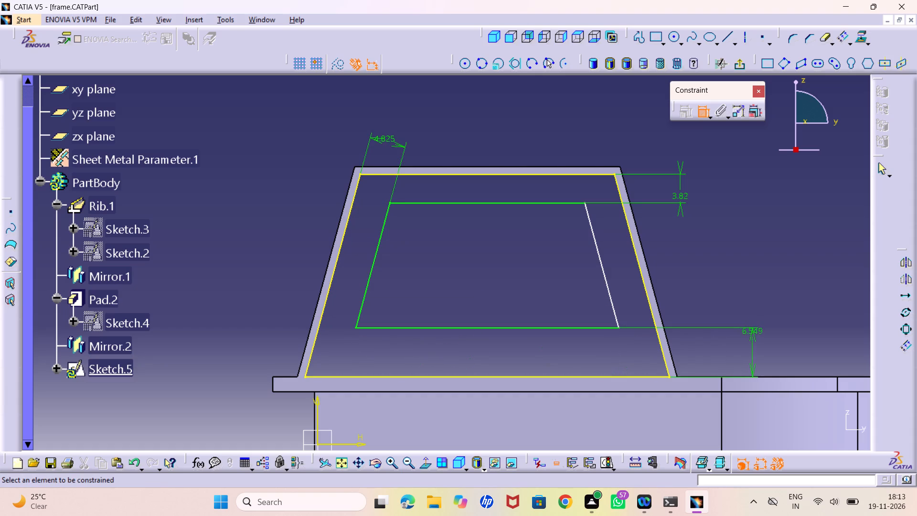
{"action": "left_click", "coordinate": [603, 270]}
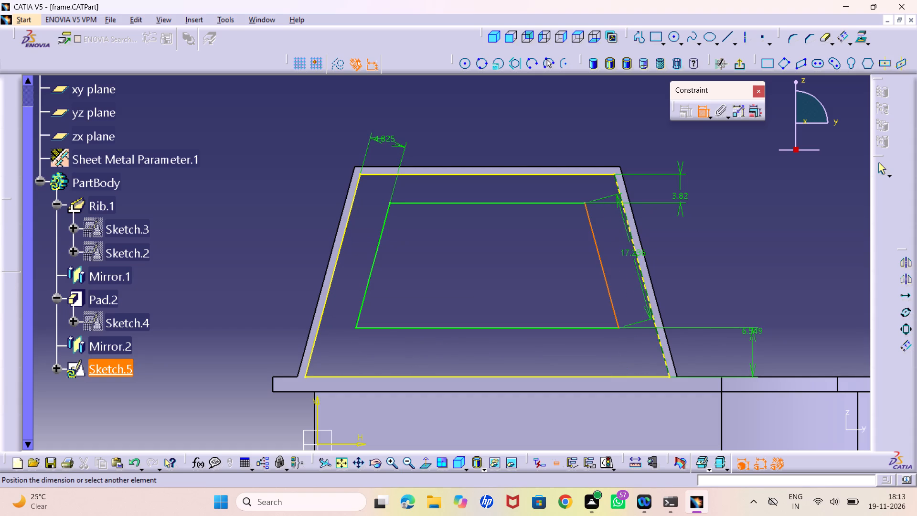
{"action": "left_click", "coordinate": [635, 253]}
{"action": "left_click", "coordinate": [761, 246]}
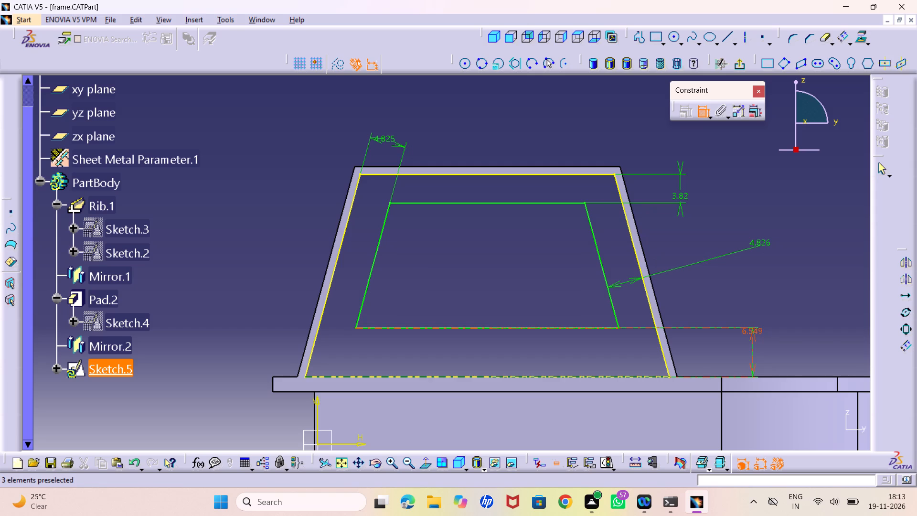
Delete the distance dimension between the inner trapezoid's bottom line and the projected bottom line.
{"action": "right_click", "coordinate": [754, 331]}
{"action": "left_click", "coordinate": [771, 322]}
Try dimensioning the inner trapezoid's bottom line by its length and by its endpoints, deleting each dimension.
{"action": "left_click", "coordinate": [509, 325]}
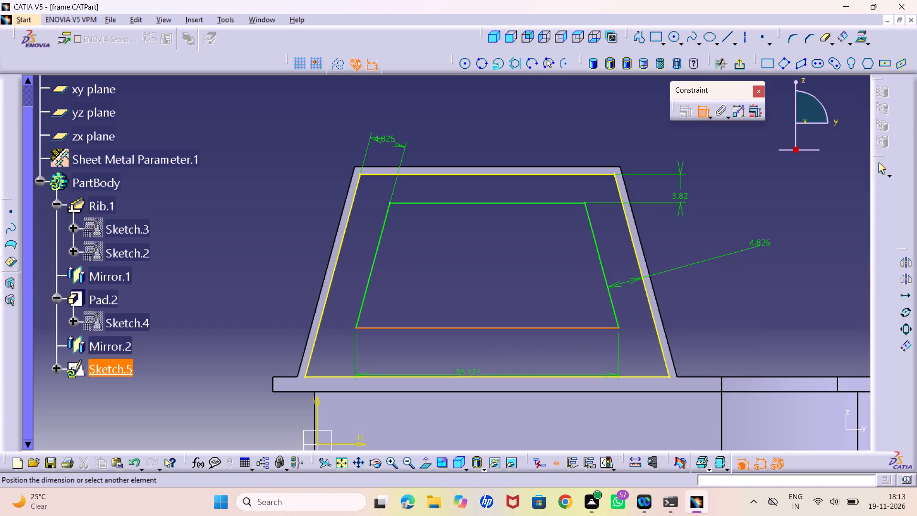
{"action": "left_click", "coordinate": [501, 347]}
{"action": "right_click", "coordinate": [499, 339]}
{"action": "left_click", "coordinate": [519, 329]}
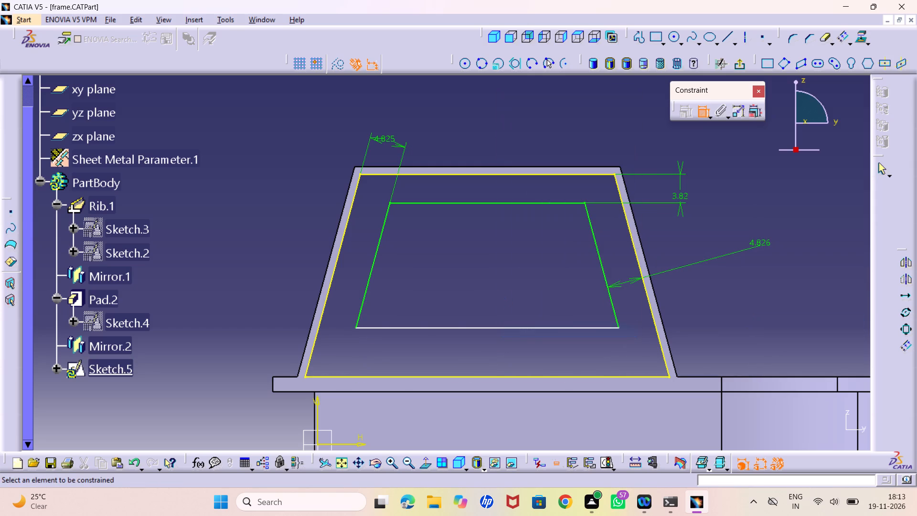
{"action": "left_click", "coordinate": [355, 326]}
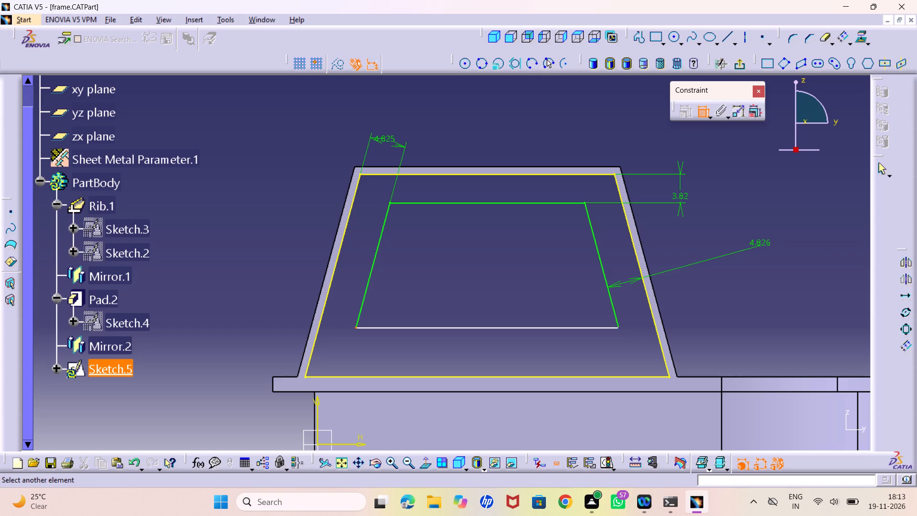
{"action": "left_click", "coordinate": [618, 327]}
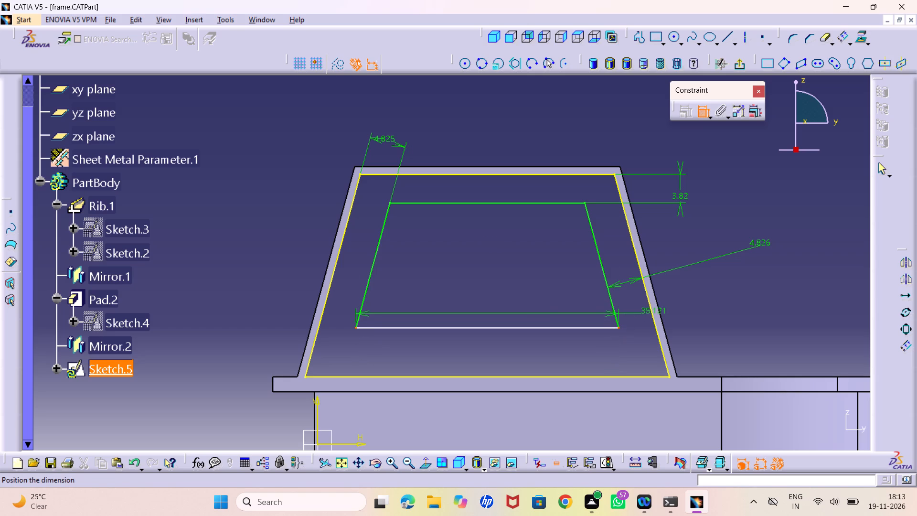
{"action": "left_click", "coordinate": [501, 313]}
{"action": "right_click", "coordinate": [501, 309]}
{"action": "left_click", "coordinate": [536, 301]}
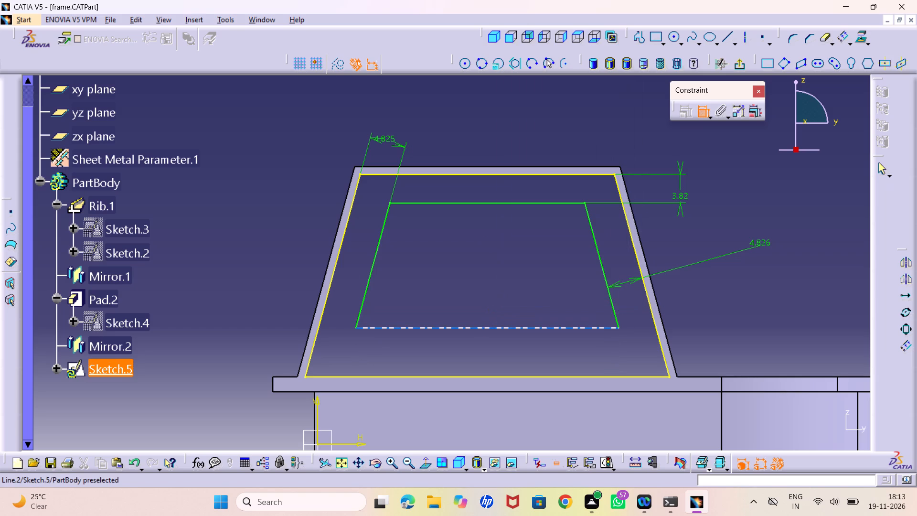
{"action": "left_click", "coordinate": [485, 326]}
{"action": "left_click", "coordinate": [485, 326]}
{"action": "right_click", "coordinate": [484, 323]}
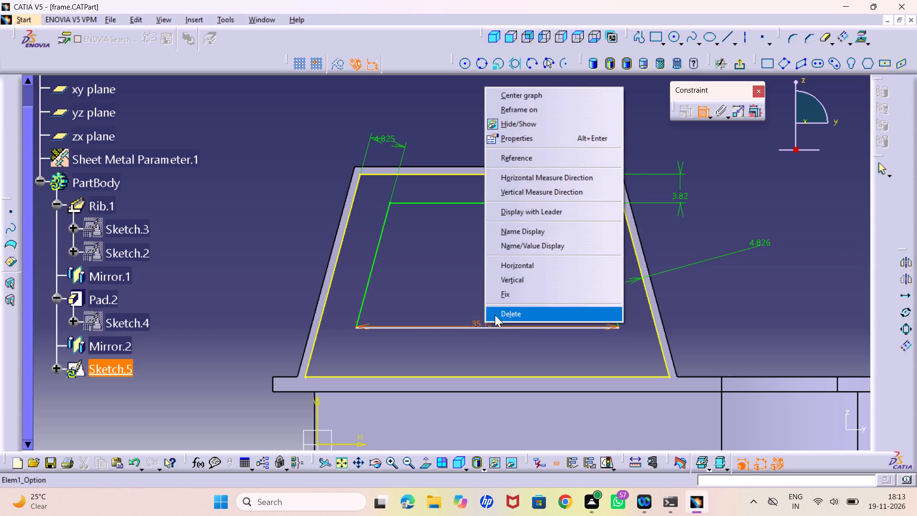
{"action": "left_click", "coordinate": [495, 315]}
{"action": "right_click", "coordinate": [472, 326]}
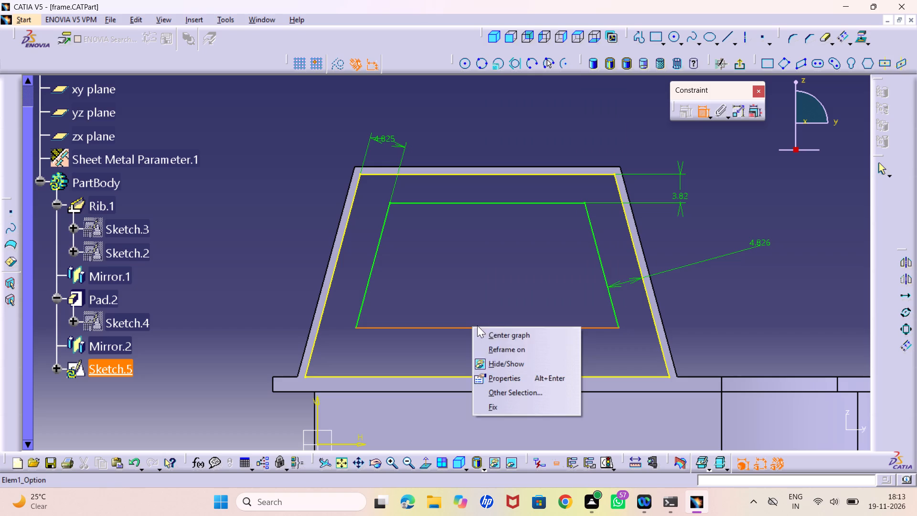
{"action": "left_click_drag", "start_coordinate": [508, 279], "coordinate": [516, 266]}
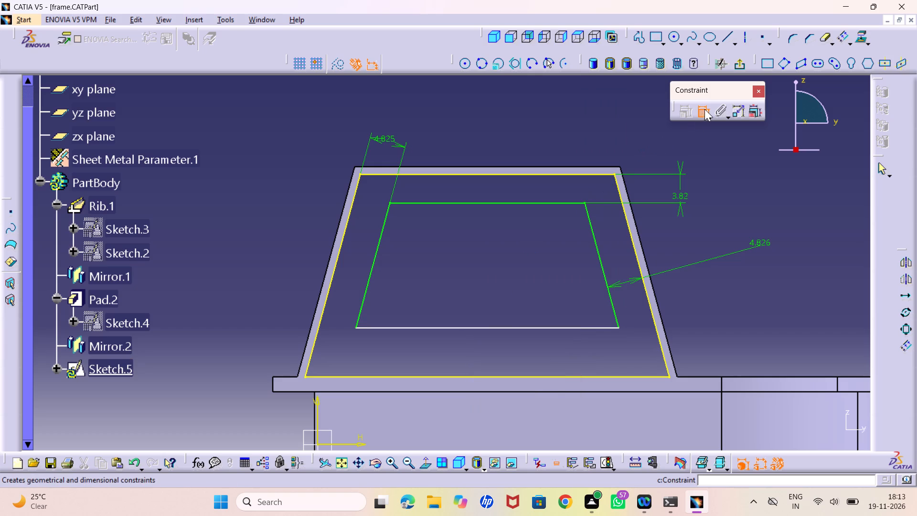
Delete the bottom line of the inner trapezoid.
{"action": "left_click", "coordinate": [704, 109]}
{"action": "right_click", "coordinate": [479, 328]}
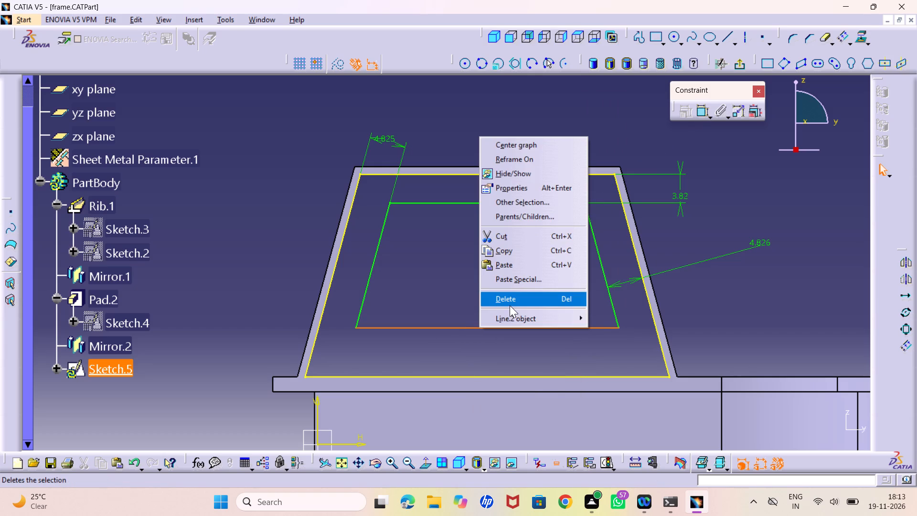
{"action": "left_click", "coordinate": [510, 305]}
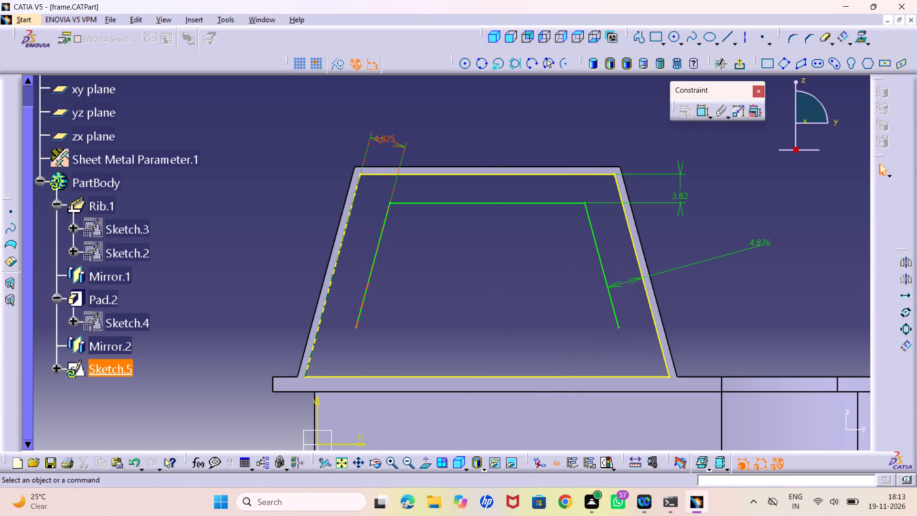
Delete the remaining distance dimensions on the inner profile's left, right and top lines.
{"action": "right_click", "coordinate": [389, 137]}
{"action": "left_click", "coordinate": [437, 302]}
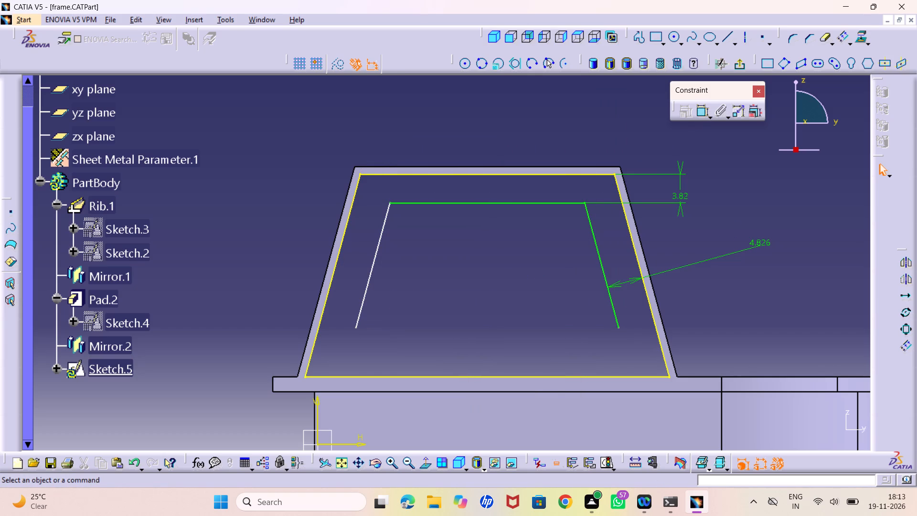
{"action": "right_click", "coordinate": [763, 244]}
{"action": "left_click", "coordinate": [806, 408]}
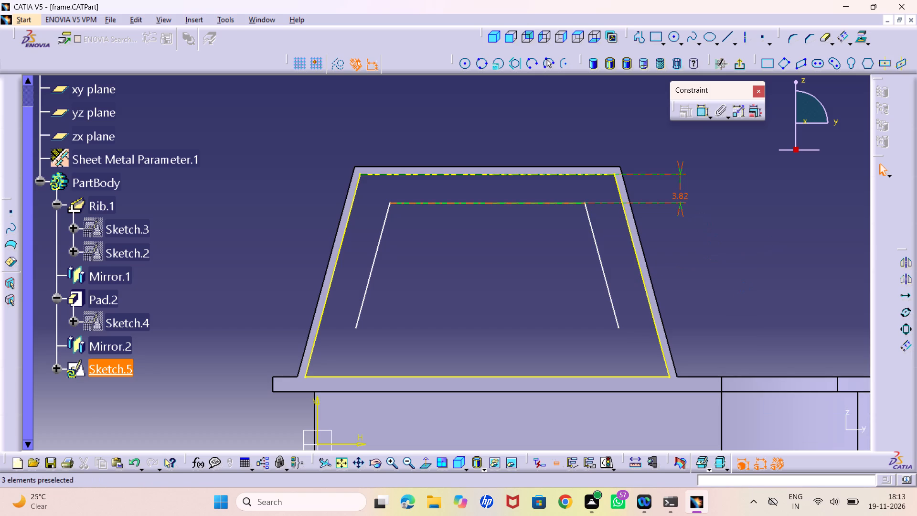
{"action": "right_click", "coordinate": [679, 197]}
{"action": "left_click", "coordinate": [707, 358]}
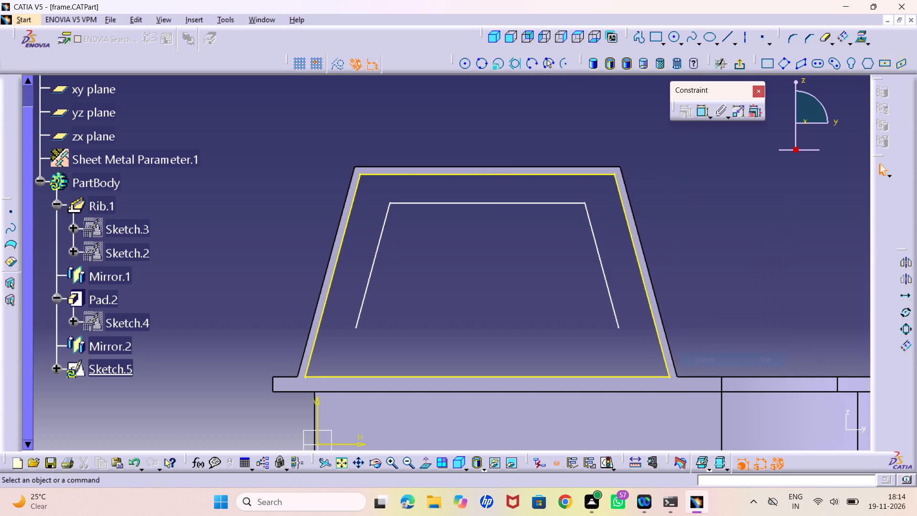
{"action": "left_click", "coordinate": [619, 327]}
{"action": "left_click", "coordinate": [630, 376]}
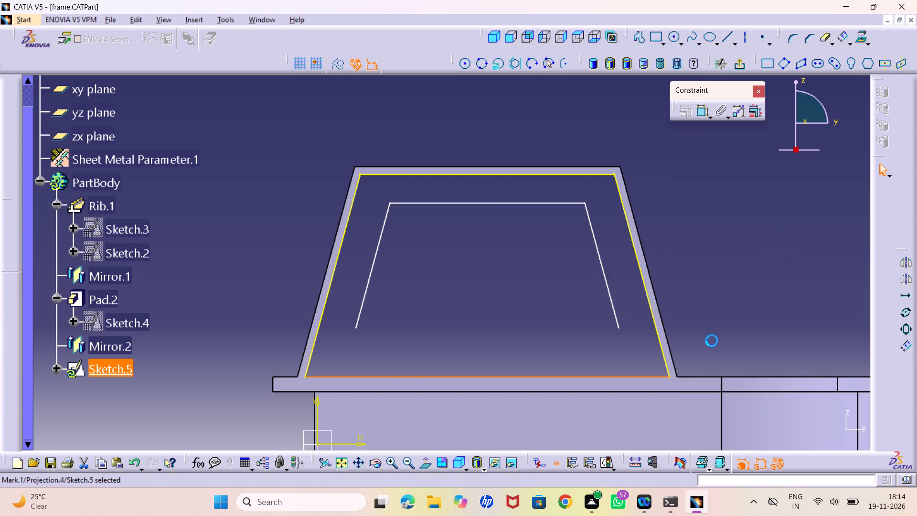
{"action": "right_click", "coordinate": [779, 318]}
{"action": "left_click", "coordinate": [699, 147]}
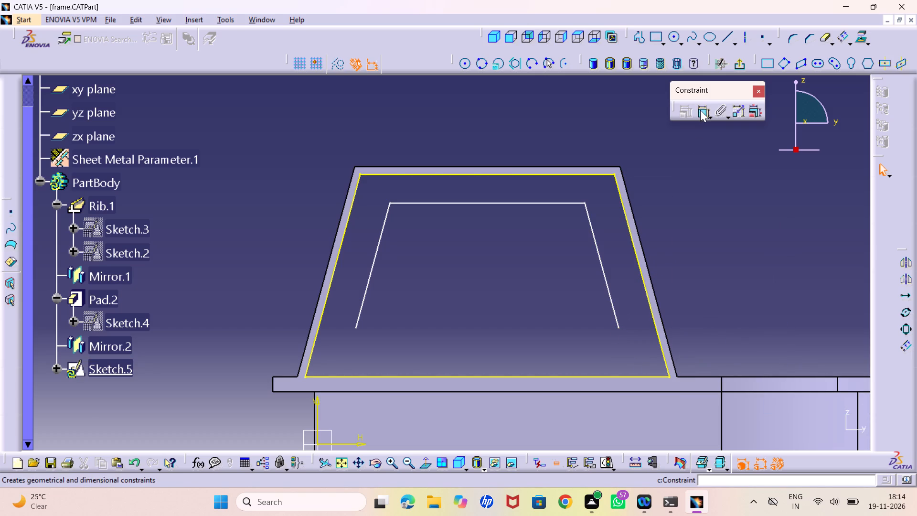
Constrain the lower endpoint of the inner profile's right slanted line coincident with the projected bottom line.
{"action": "left_click", "coordinate": [700, 110]}
{"action": "left_click_drag", "start_coordinate": [700, 110], "coordinate": [700, 120]}
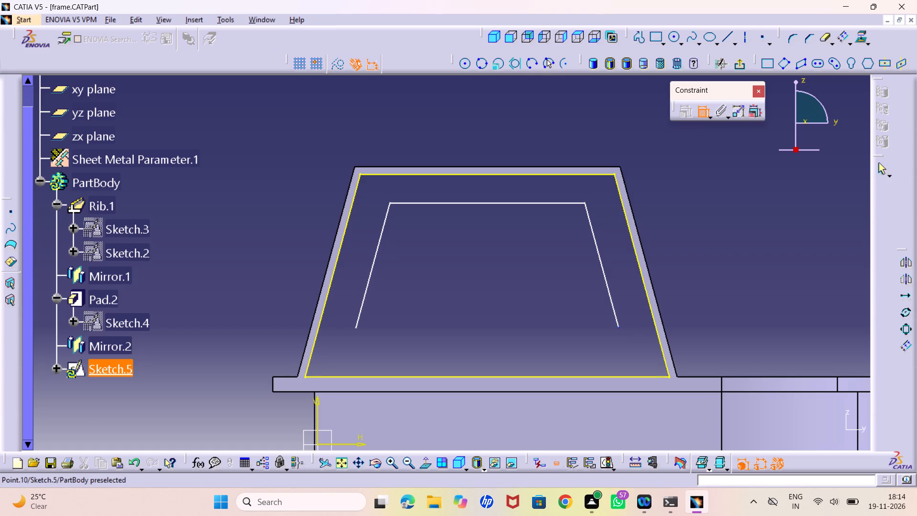
{"action": "left_click", "coordinate": [620, 325]}
{"action": "left_click", "coordinate": [622, 376]}
{"action": "right_click", "coordinate": [755, 315]}
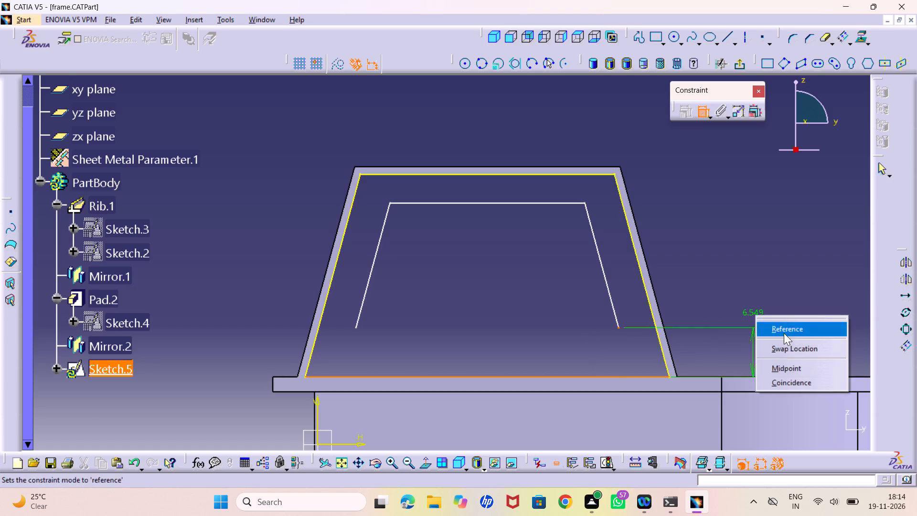
{"action": "left_click", "coordinate": [778, 385]}
Constrain the lower endpoint of the inner profile's left slanted line coincident with the projected bottom line.
{"action": "middle_click_drag", "start_coordinate": [390, 345], "coordinate": [389, 294]}
{"action": "right_click", "coordinate": [390, 345]}
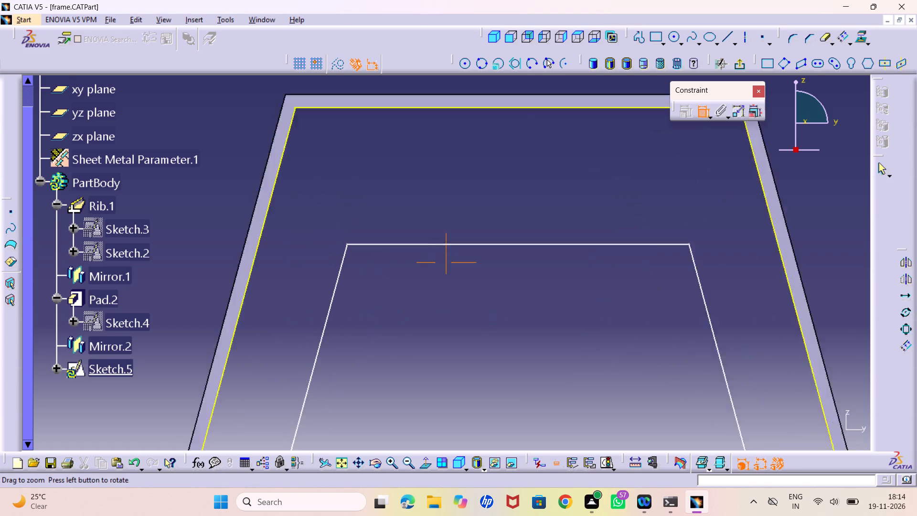
{"action": "middle_click_drag", "start_coordinate": [389, 294], "coordinate": [389, 275]}
{"action": "middle_click_drag", "start_coordinate": [350, 381], "coordinate": [347, 172]}
{"action": "scroll", "coordinate": [347, 257], "scroll_direction": "up", "scroll_amount": 1}
{"action": "middle_click_drag", "start_coordinate": [347, 257], "coordinate": [359, 222]}
{"action": "middle_click_drag", "start_coordinate": [225, 314], "coordinate": [224, 192]}
{"action": "right_click", "coordinate": [225, 314]}
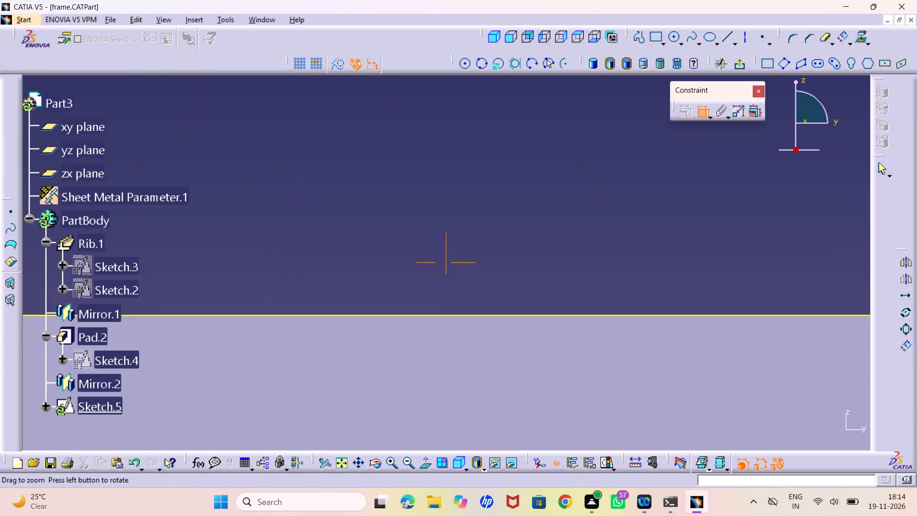
{"action": "middle_click_drag", "start_coordinate": [218, 247], "coordinate": [595, 193]}
{"action": "middle_click_drag", "start_coordinate": [378, 293], "coordinate": [512, 344]}
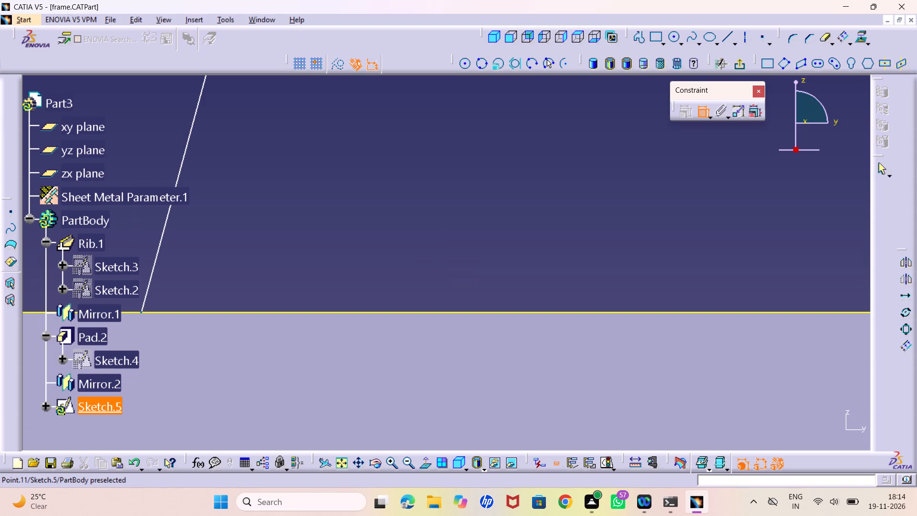
{"action": "left_click", "coordinate": [141, 312]}
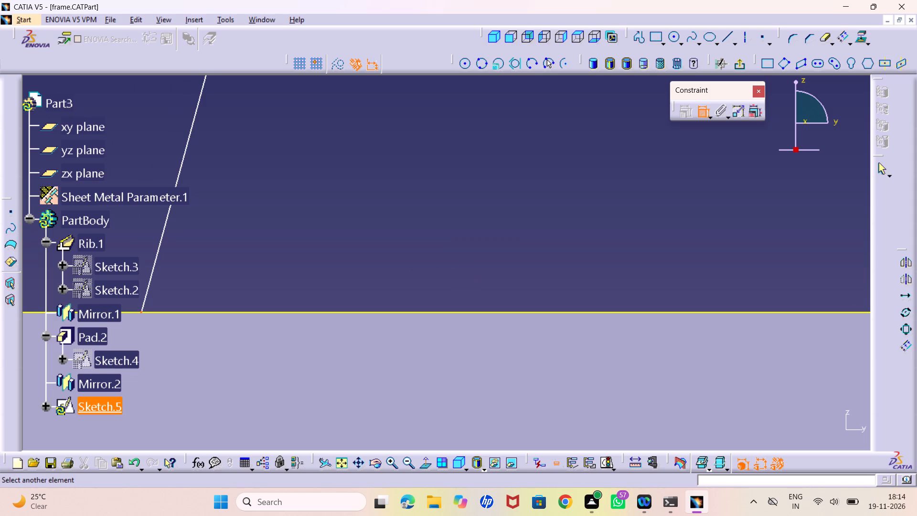
{"action": "left_click", "coordinate": [186, 312]}
{"action": "right_click", "coordinate": [233, 268]}
{"action": "left_click", "coordinate": [285, 334]}
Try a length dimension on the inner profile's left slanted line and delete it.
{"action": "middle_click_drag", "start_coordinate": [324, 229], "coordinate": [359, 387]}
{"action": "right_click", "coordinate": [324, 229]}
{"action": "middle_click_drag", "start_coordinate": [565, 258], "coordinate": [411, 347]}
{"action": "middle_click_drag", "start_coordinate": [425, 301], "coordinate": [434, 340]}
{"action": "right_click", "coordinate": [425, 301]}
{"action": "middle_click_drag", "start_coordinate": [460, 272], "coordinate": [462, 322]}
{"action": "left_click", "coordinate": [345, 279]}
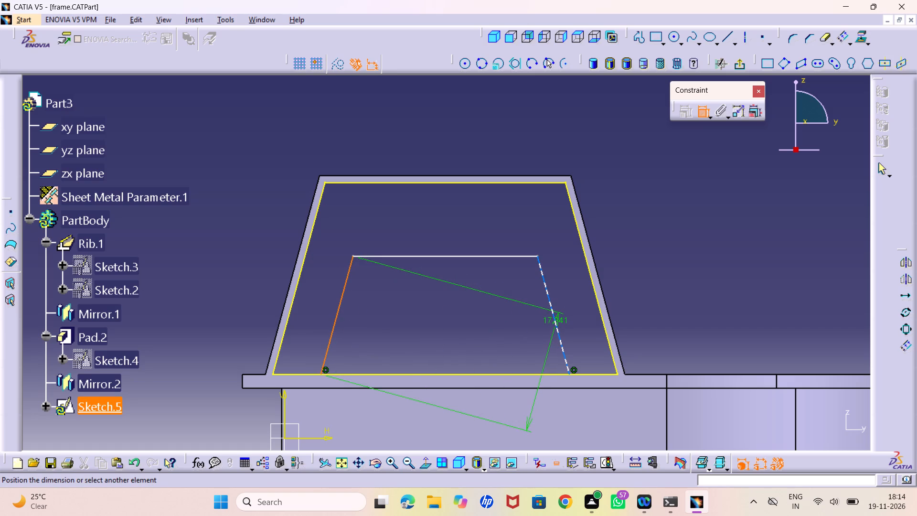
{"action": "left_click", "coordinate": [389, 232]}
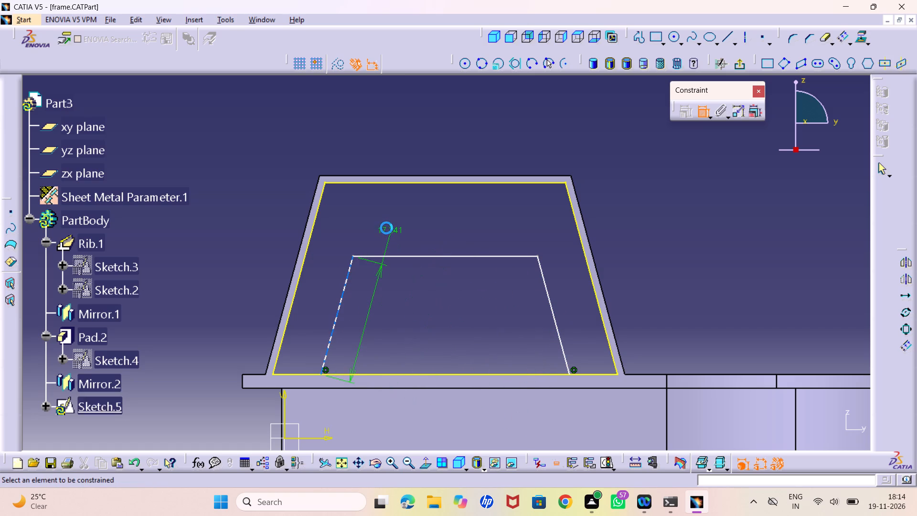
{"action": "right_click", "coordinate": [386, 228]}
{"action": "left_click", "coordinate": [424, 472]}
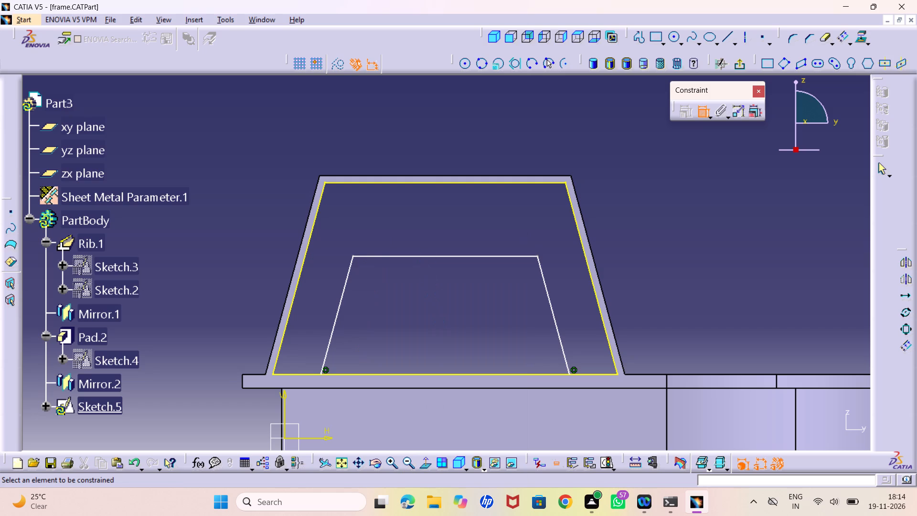
Dimension the inner profile's top line and set its length to 20.22 mm.
{"action": "left_click", "coordinate": [425, 255]}
{"action": "left_click", "coordinate": [427, 236]}
{"action": "double_click", "coordinate": [426, 232]}
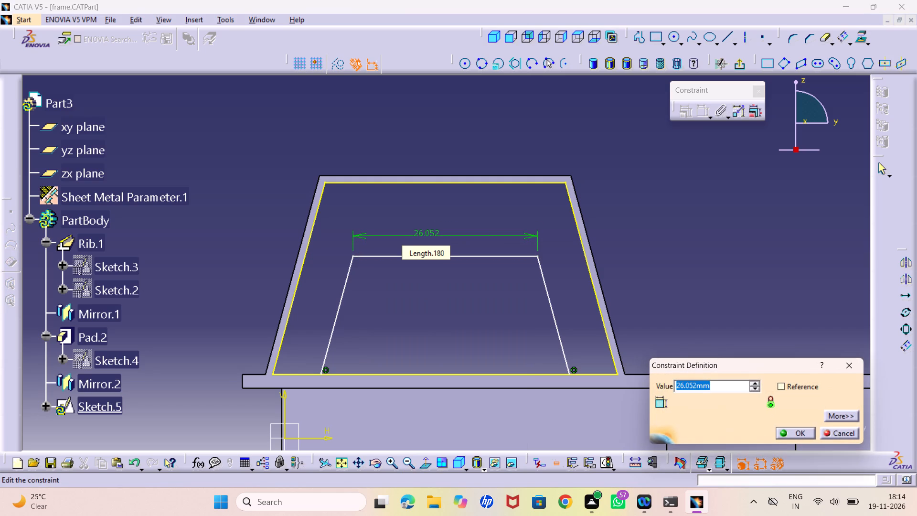
{"action": "type", "text": "20.22"}
{"action": "key", "text": "Return"}
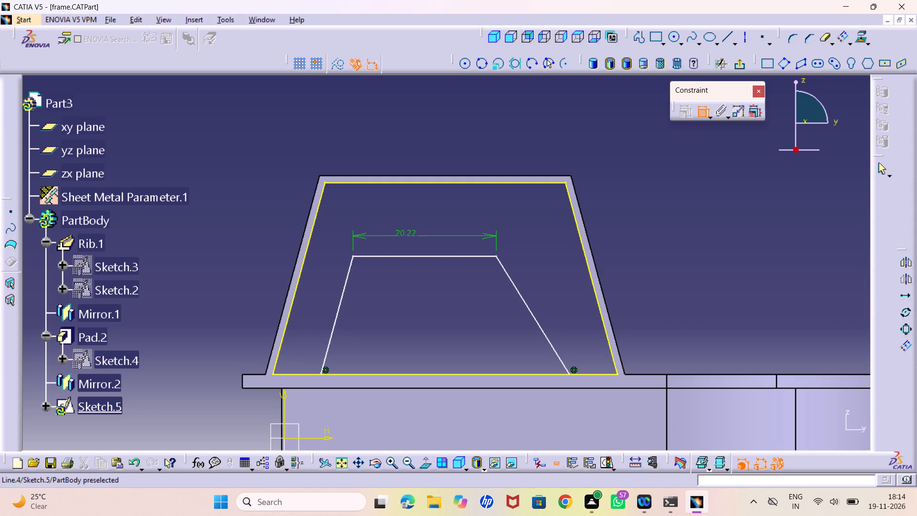
Dimension the angle between the inner profile's two slanted lines.
{"action": "left_click_drag", "start_coordinate": [349, 268], "coordinate": [356, 269]}
{"action": "left_click", "coordinate": [518, 290]}
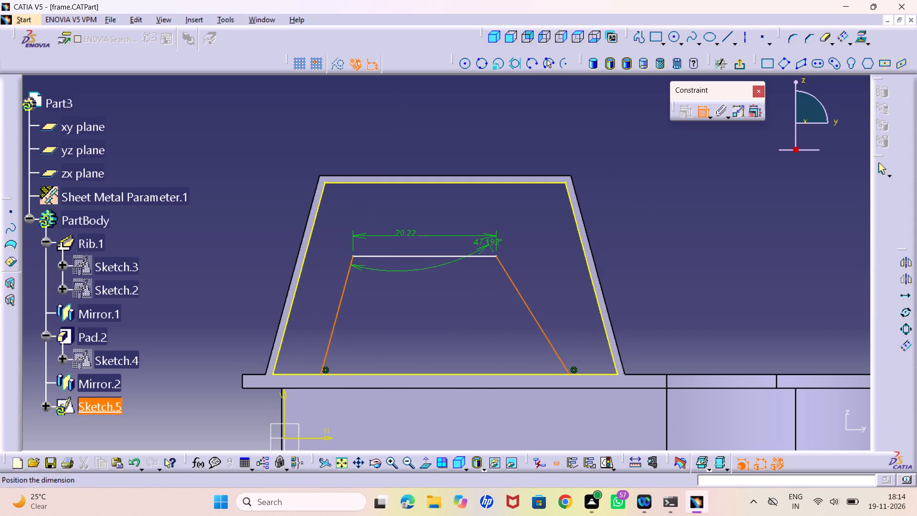
{"action": "left_click", "coordinate": [432, 213]}
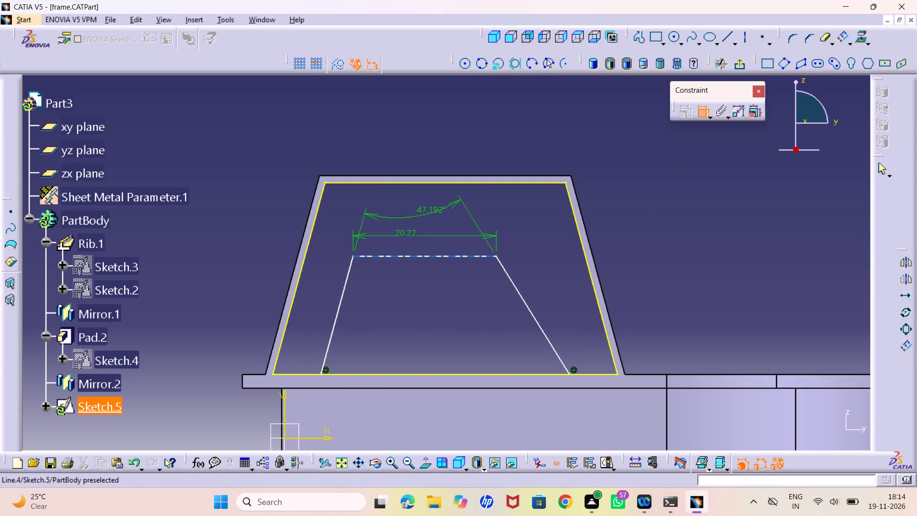
{"action": "left_click", "coordinate": [704, 111]}
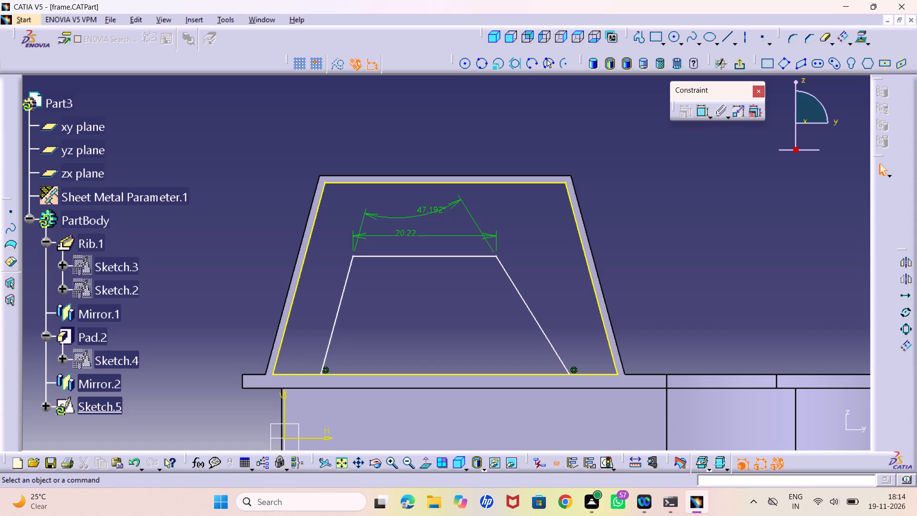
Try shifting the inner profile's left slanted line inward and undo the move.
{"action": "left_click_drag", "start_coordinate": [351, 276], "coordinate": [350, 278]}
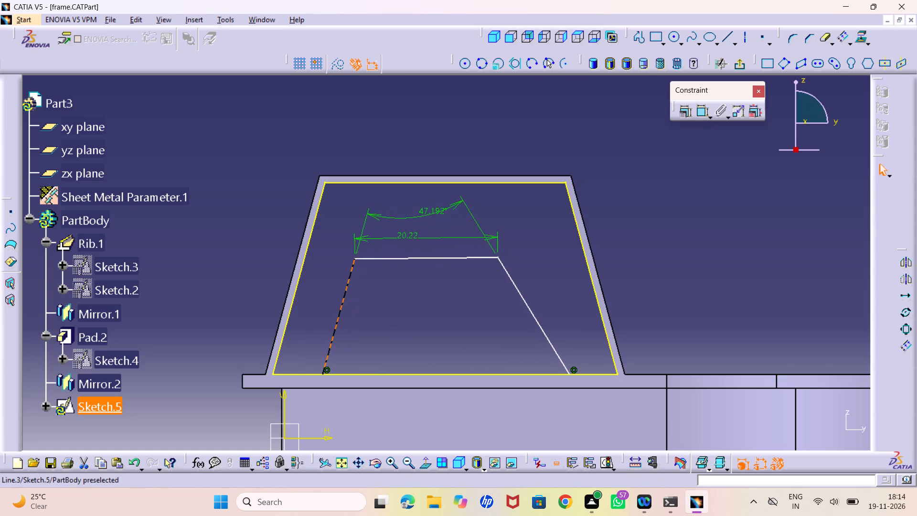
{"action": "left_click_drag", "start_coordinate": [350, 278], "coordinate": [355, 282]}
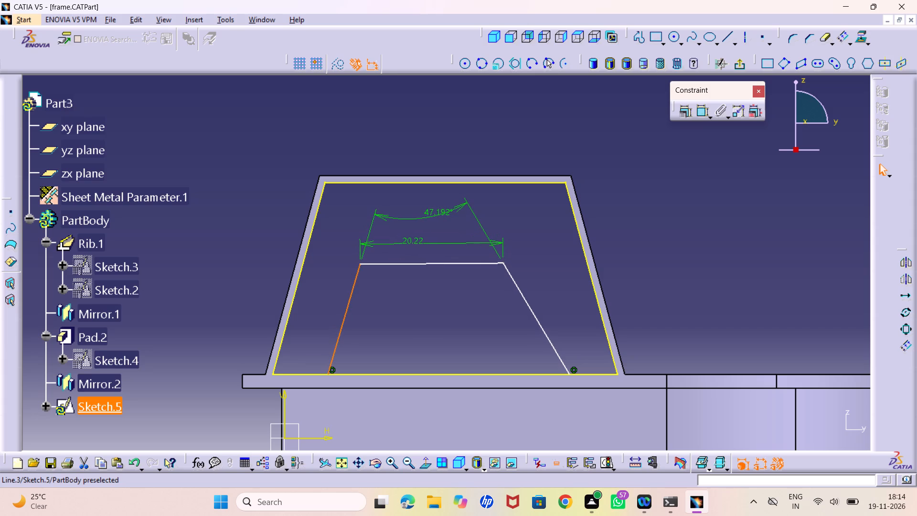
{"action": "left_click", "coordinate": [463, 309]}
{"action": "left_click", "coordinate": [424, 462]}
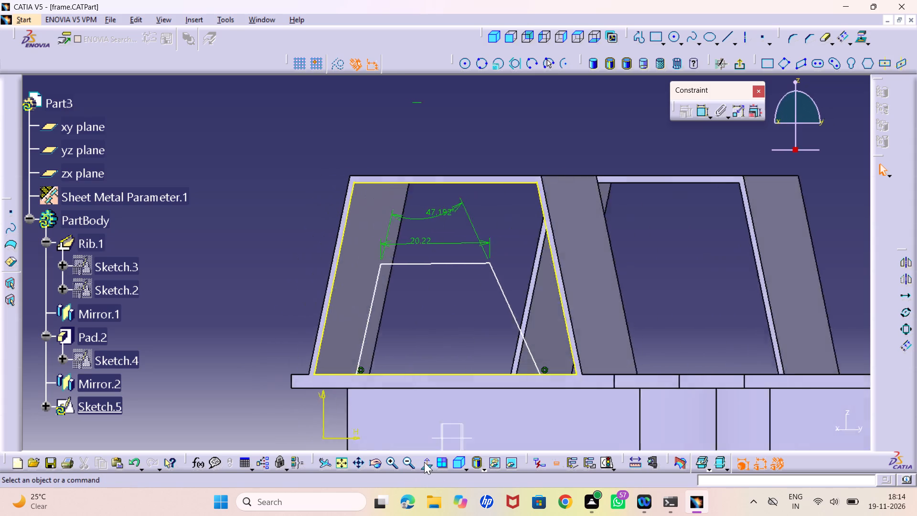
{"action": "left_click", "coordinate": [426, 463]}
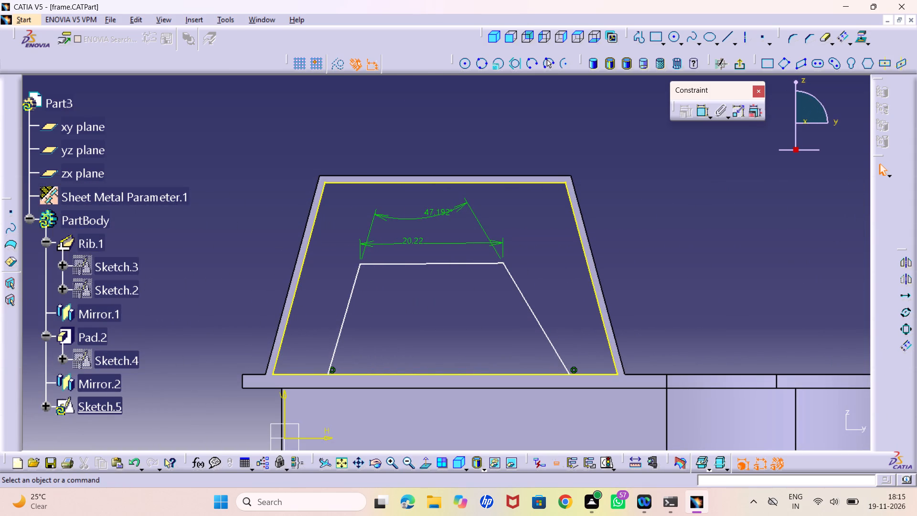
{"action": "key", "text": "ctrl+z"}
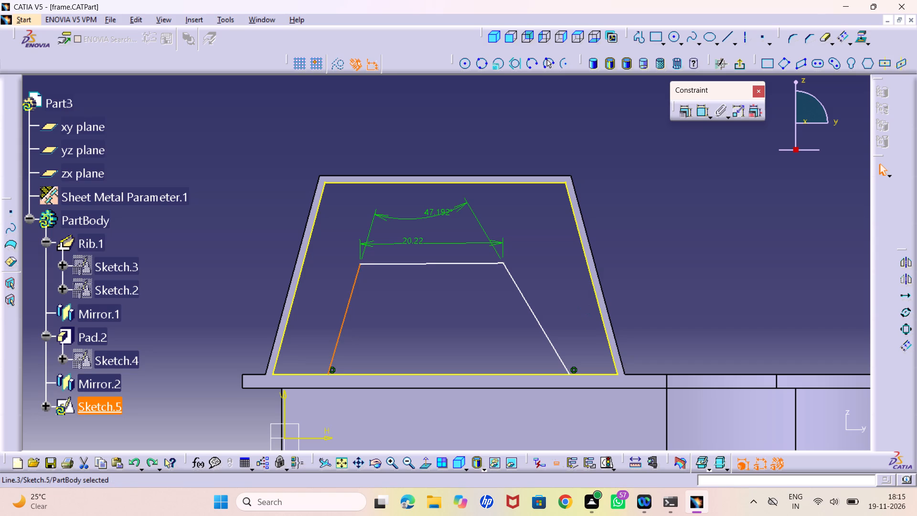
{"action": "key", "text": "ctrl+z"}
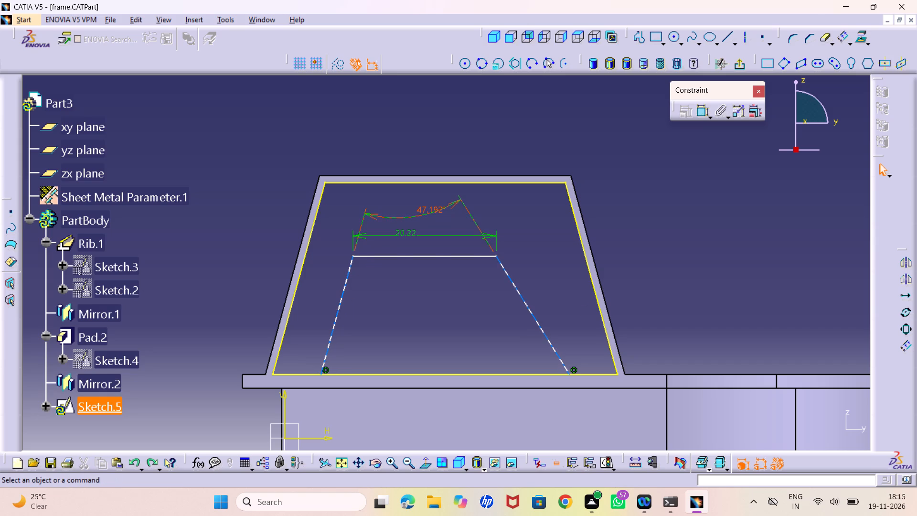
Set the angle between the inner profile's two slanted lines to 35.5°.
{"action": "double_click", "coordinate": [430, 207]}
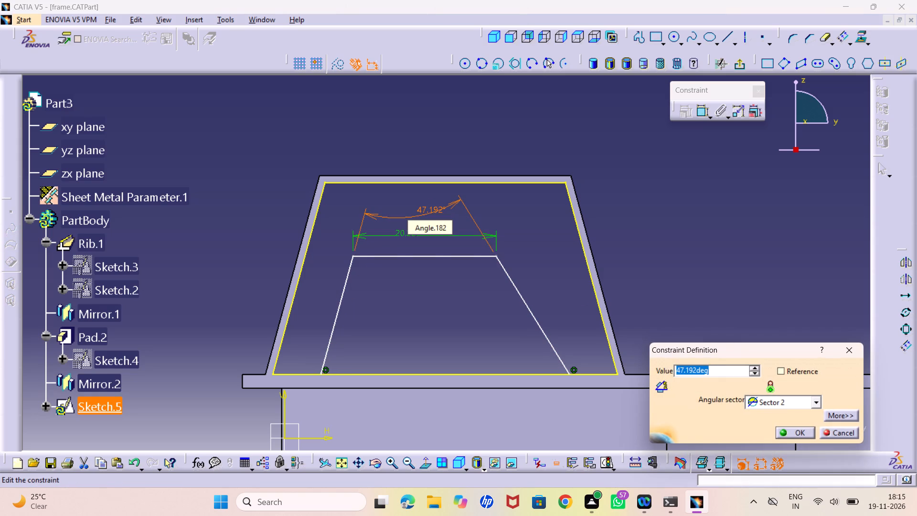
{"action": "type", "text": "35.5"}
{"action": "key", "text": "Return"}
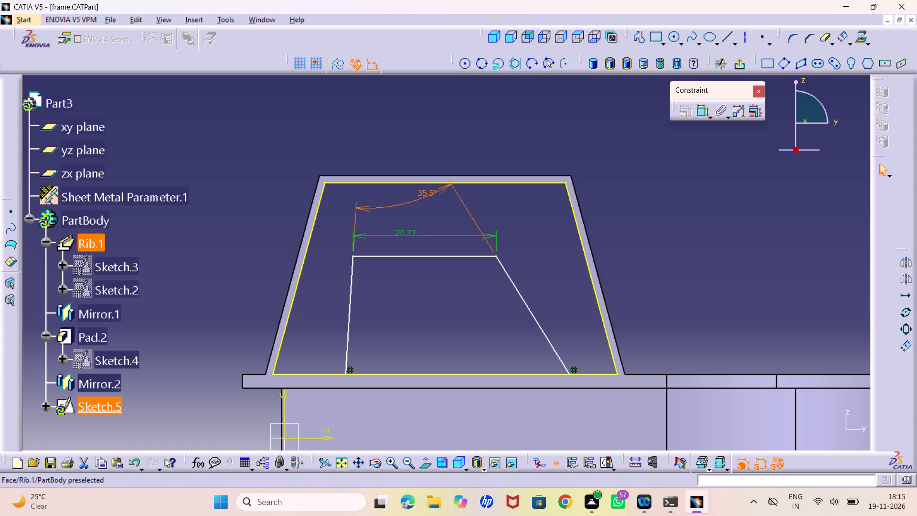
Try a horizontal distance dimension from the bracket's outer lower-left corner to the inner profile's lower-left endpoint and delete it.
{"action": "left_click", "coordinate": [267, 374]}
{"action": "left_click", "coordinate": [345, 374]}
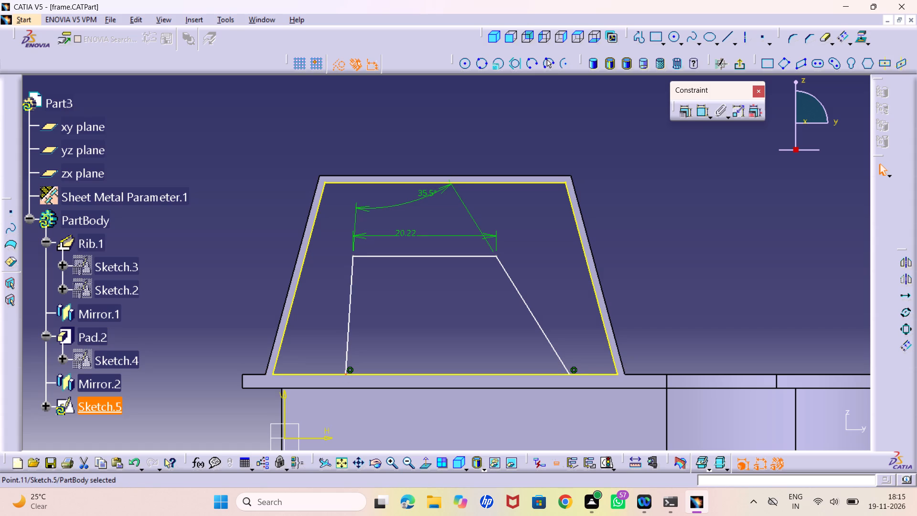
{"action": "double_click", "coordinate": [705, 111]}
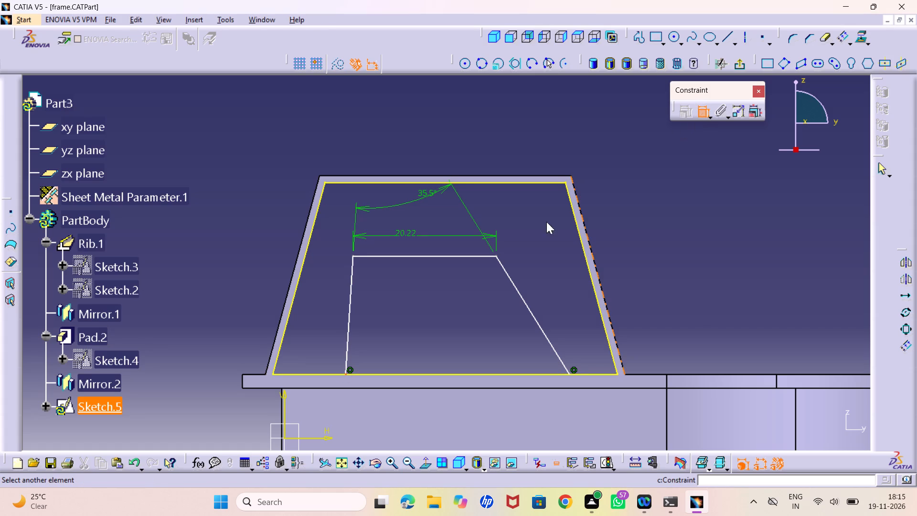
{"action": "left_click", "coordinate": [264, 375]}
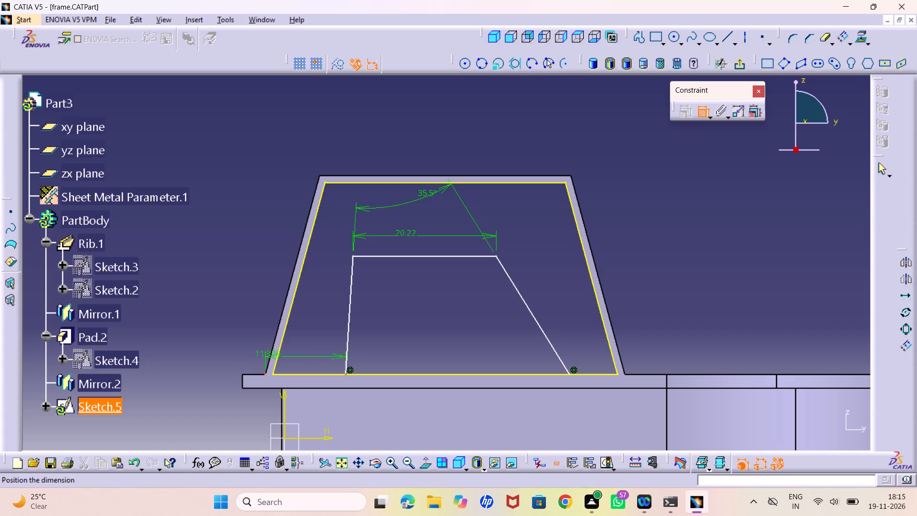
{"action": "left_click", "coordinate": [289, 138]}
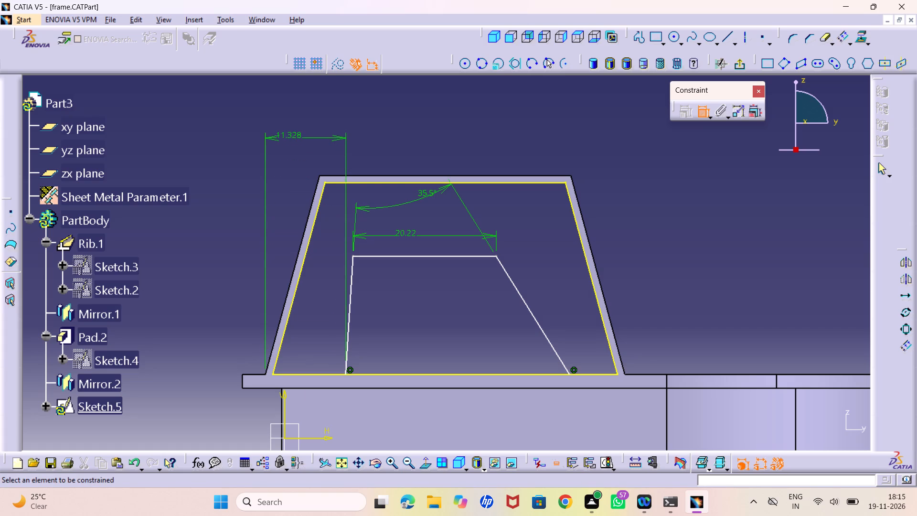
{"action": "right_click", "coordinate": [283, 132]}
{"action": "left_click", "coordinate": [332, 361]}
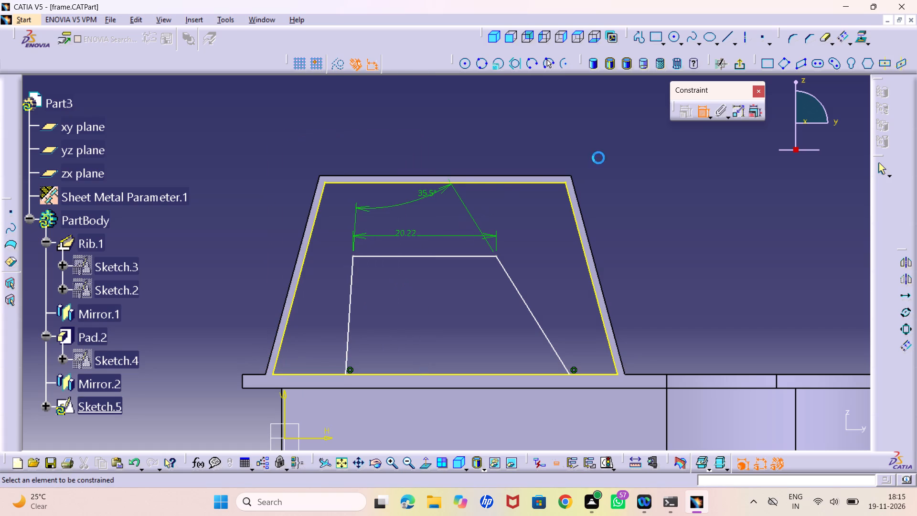
Dimension the height between the inner profile's top line and the projected bottom line and set it to 17.5 mm.
{"action": "left_click", "coordinate": [702, 107]}
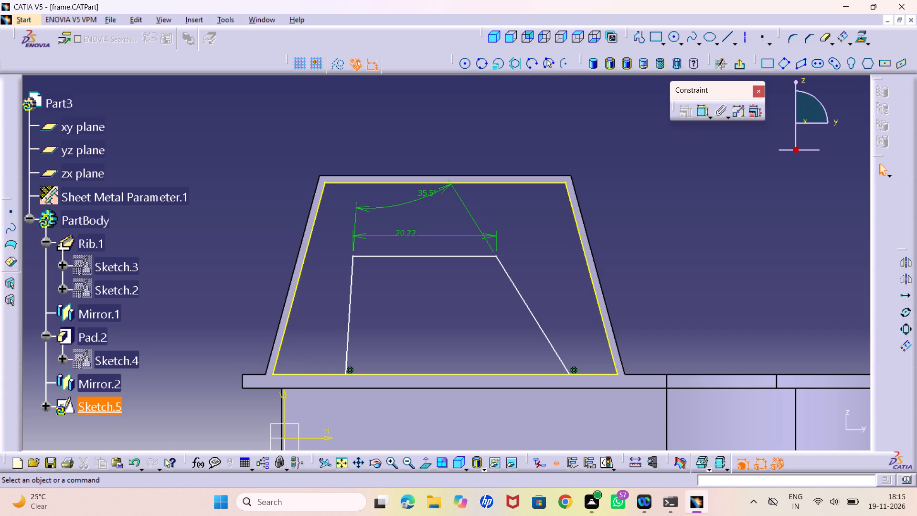
{"action": "left_click", "coordinate": [385, 373]}
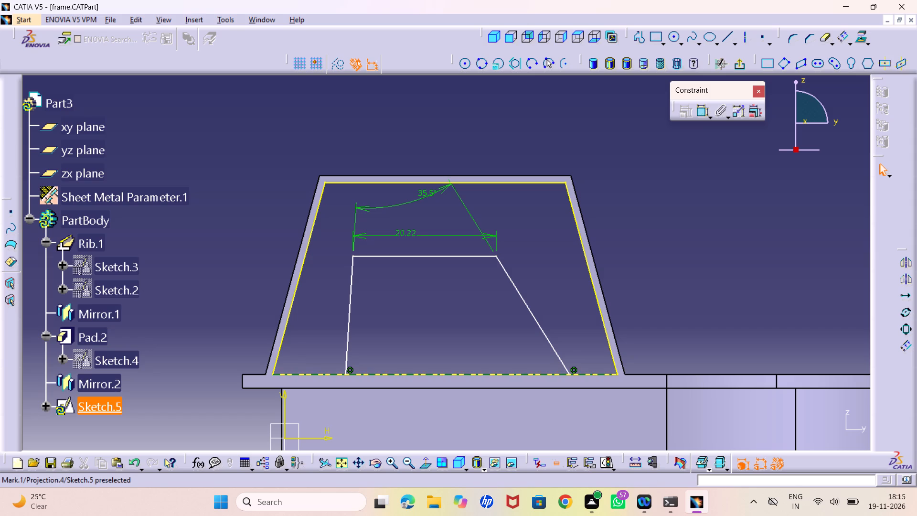
{"action": "left_click", "coordinate": [700, 115]}
{"action": "left_click_drag", "start_coordinate": [700, 115], "coordinate": [695, 118]}
{"action": "left_click", "coordinate": [439, 255]}
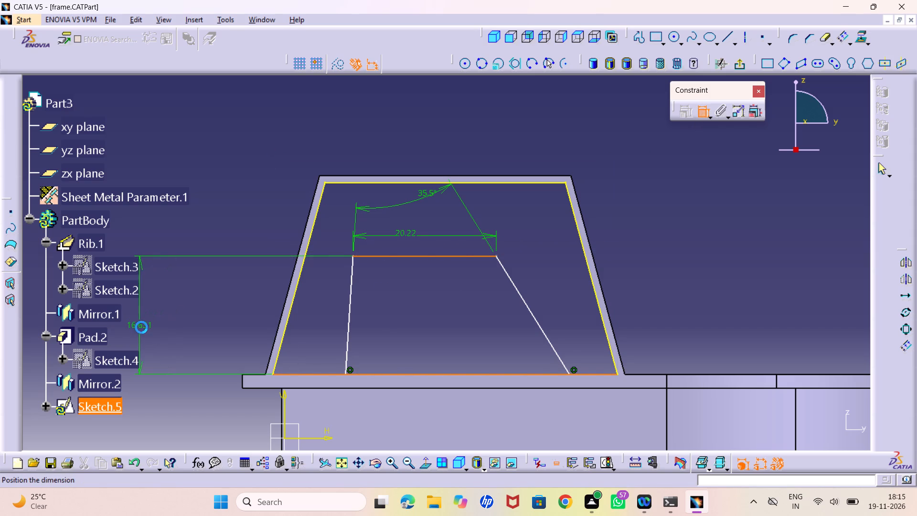
{"action": "left_click", "coordinate": [141, 327]}
{"action": "double_click", "coordinate": [142, 323]}
{"action": "type", "text": "17.5"}
{"action": "key", "text": "Return"}
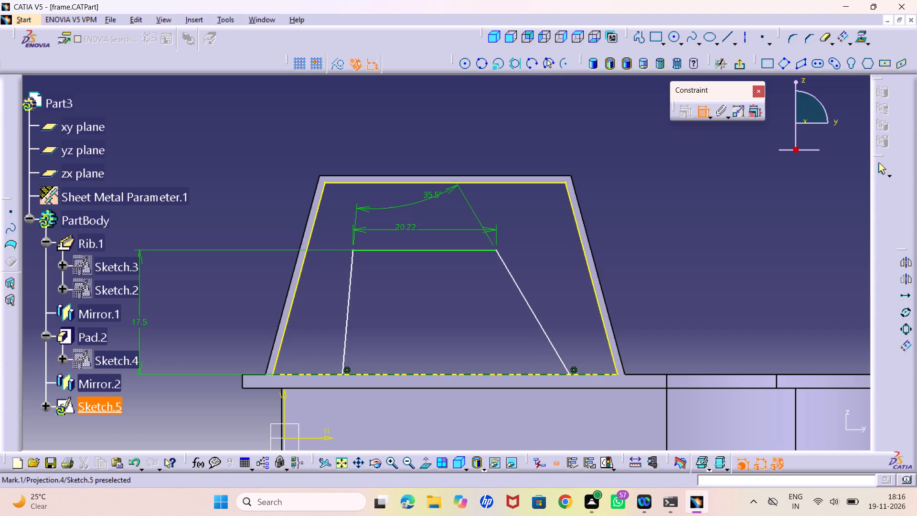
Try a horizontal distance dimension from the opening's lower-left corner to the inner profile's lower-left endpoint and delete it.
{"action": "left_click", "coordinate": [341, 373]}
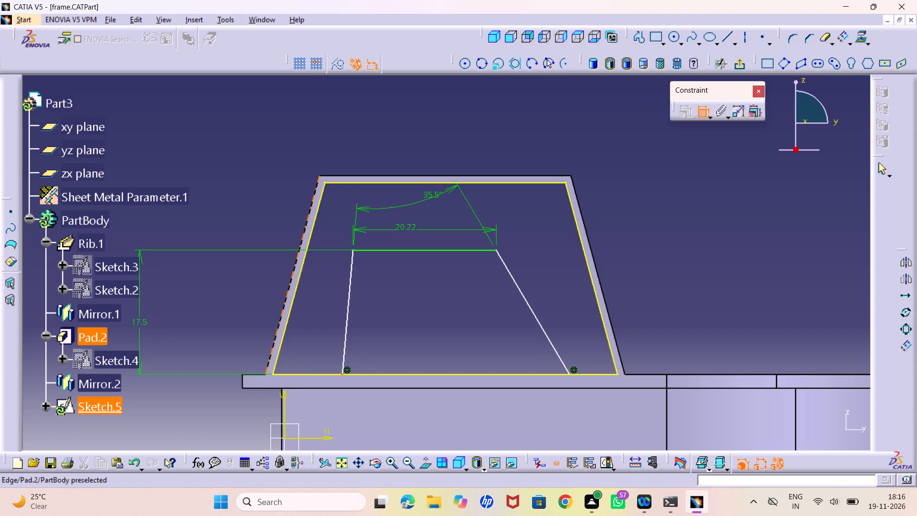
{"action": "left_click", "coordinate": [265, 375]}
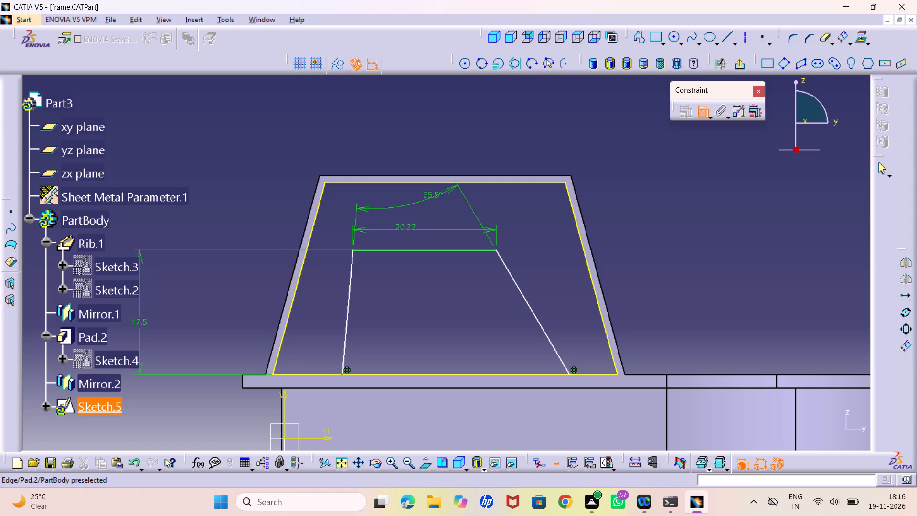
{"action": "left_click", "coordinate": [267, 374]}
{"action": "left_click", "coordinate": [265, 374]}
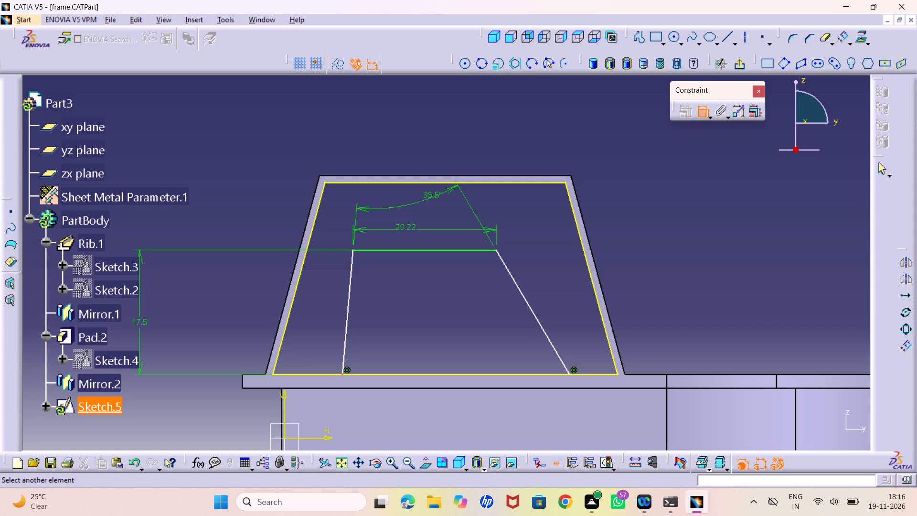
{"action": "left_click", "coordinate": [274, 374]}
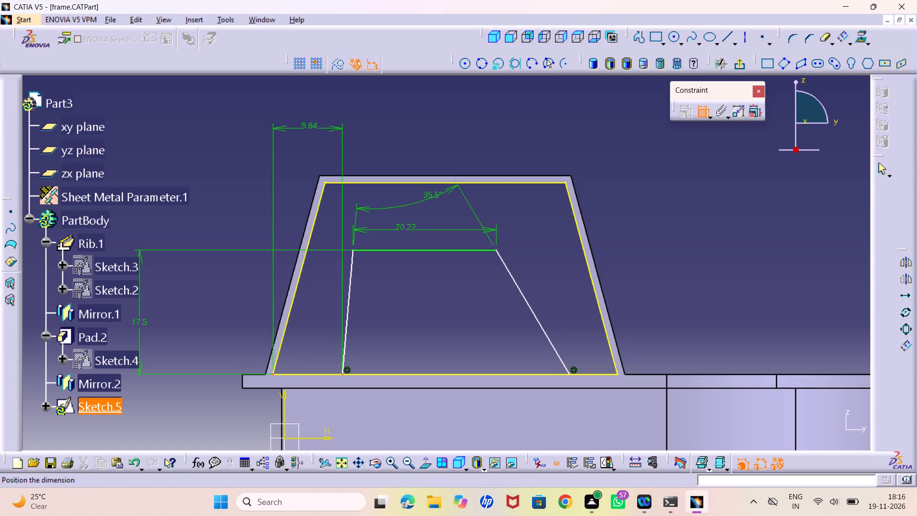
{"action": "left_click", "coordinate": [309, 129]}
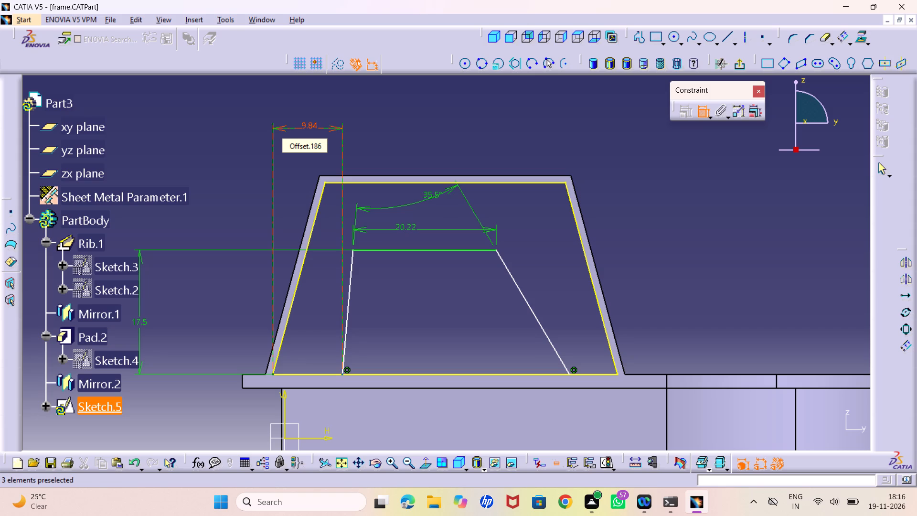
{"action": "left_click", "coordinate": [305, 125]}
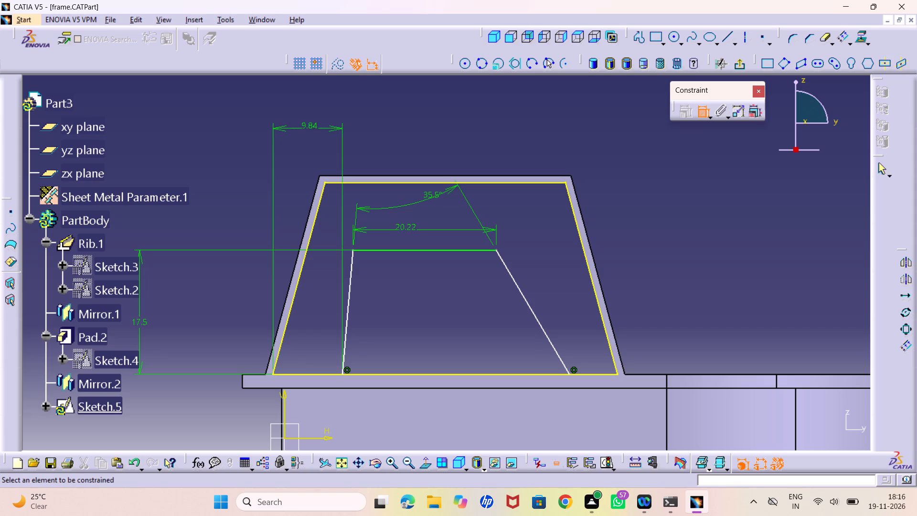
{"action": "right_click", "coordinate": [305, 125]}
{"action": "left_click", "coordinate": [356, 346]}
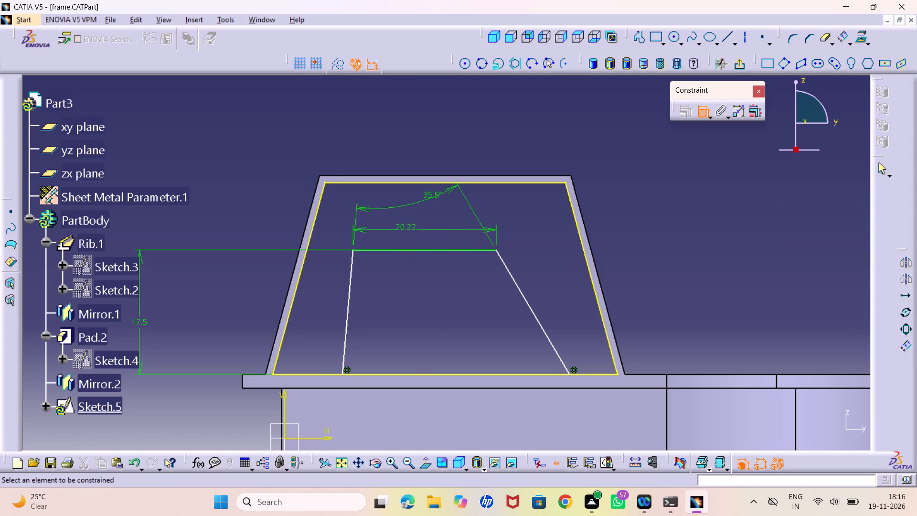
Reposition the inner profile's left slanted line and top line so the trapezoid sits more evenly within the bracket opening.
{"action": "left_click", "coordinate": [701, 108]}
{"action": "left_click_drag", "start_coordinate": [350, 308], "coordinate": [338, 307]}
{"action": "left_click_drag", "start_coordinate": [405, 248], "coordinate": [435, 258]}
{"action": "left_click", "coordinate": [435, 287]}
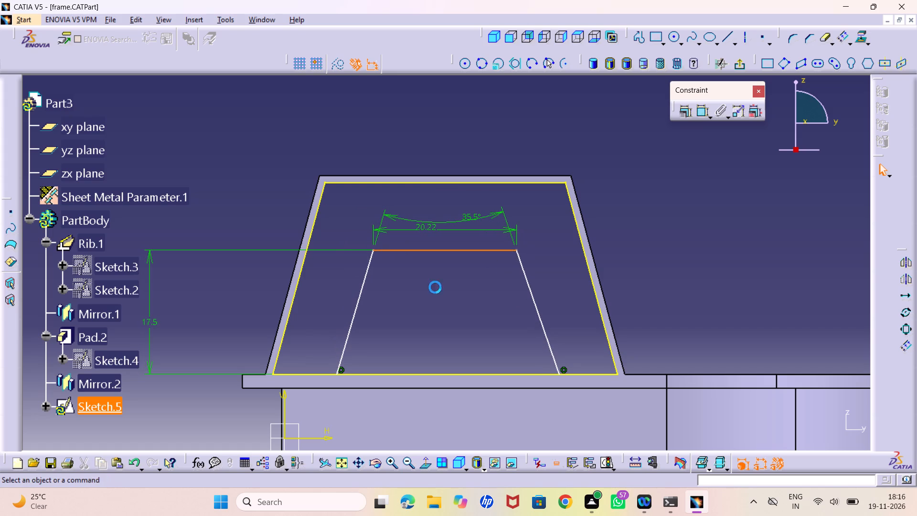
Move the inner profile's angle dimension clear above the top line's length dimension.
{"action": "left_click_drag", "start_coordinate": [465, 215], "coordinate": [419, 209]}
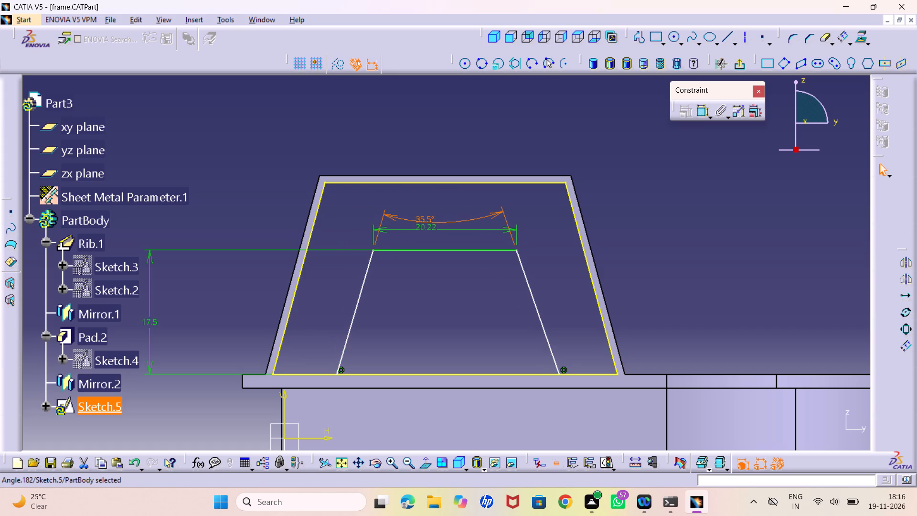
{"action": "left_click_drag", "start_coordinate": [391, 220], "coordinate": [386, 203]}
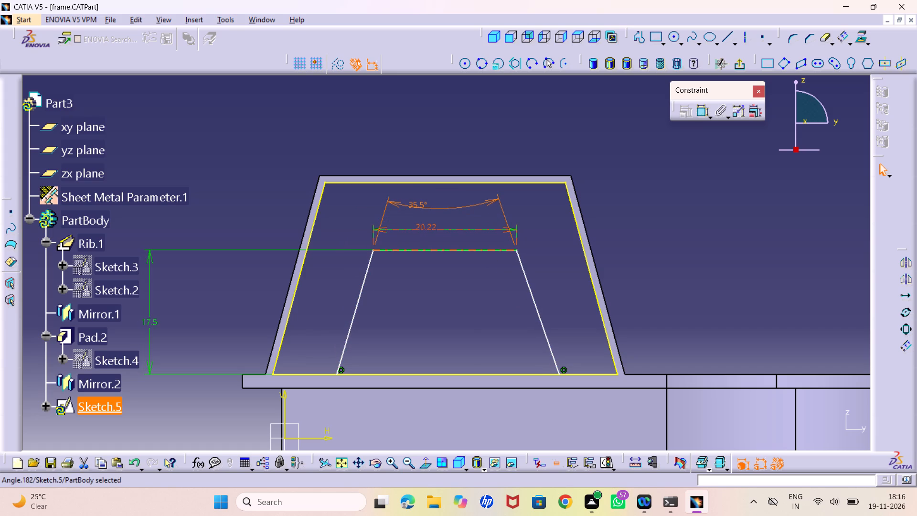
Delete the 20.22 mm length dimension from the inner profile's top line.
{"action": "left_click_drag", "start_coordinate": [386, 229], "coordinate": [393, 230]}
{"action": "right_click", "coordinate": [425, 230]}
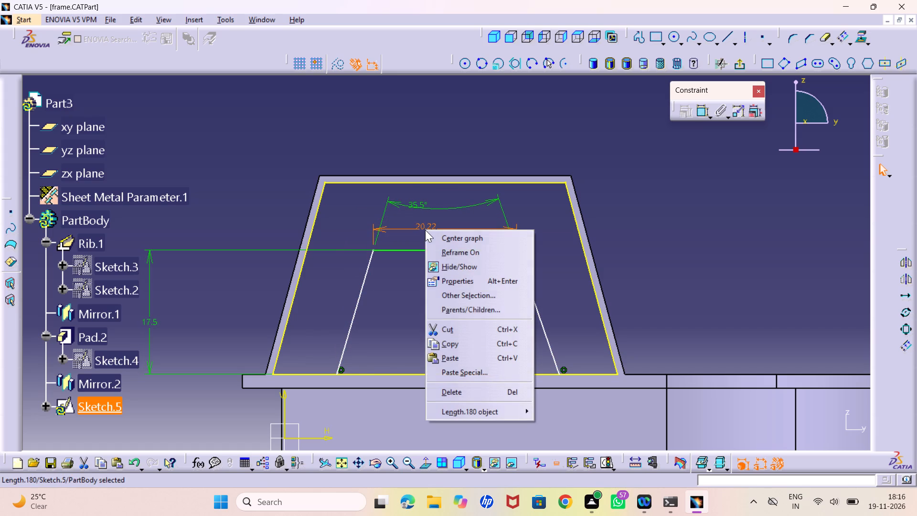
{"action": "left_click", "coordinate": [473, 390]}
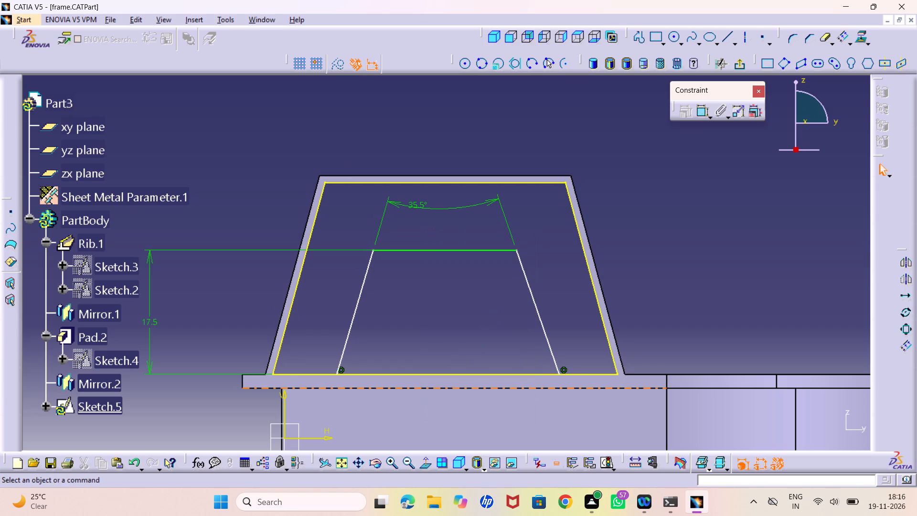
Set the angle between the inner profile's slanted lines to 30.5° and place its dimension closer to the top line.
{"action": "double_click", "coordinate": [704, 116]}
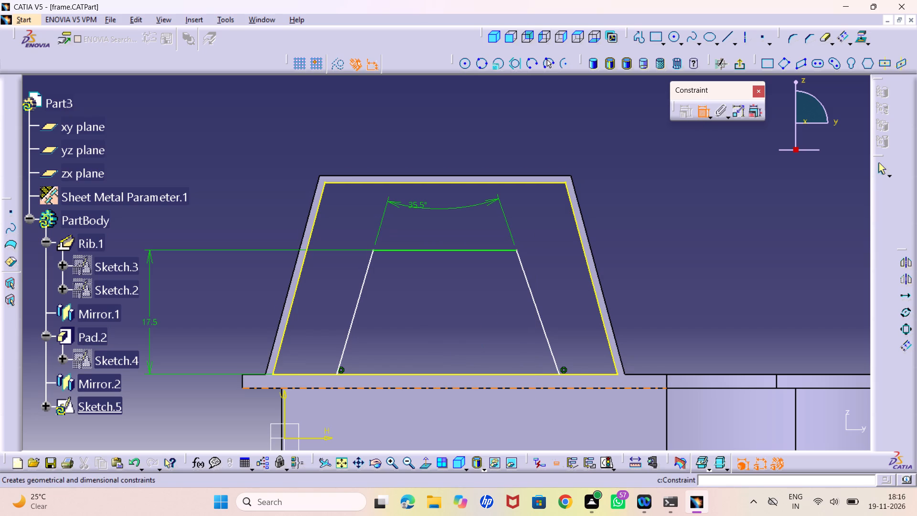
{"action": "middle_click_drag", "start_coordinate": [509, 343], "coordinate": [508, 355]}
{"action": "right_click", "coordinate": [509, 343]}
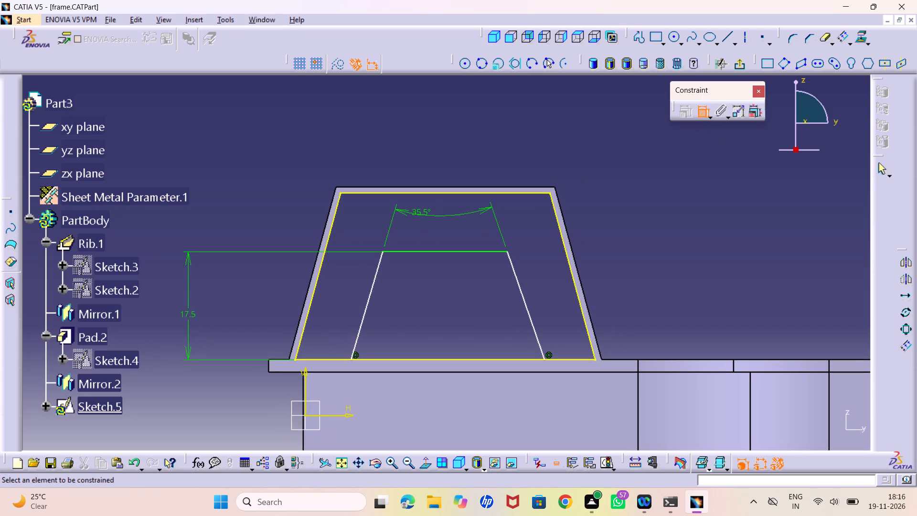
{"action": "double_click", "coordinate": [424, 210]}
{"action": "type", "text": "30.5"}
{"action": "key", "text": "Return"}
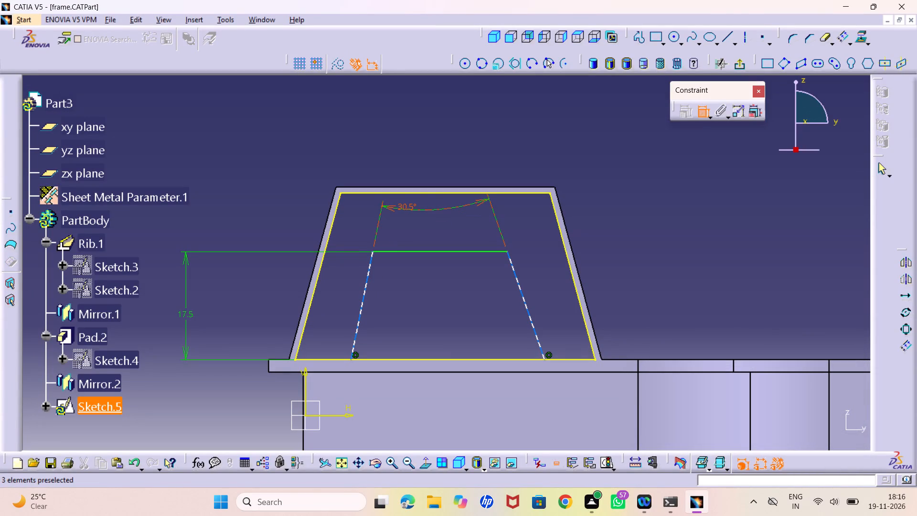
{"action": "left_click_drag", "start_coordinate": [481, 203], "coordinate": [490, 223]}
{"action": "left_click", "coordinate": [469, 287]}
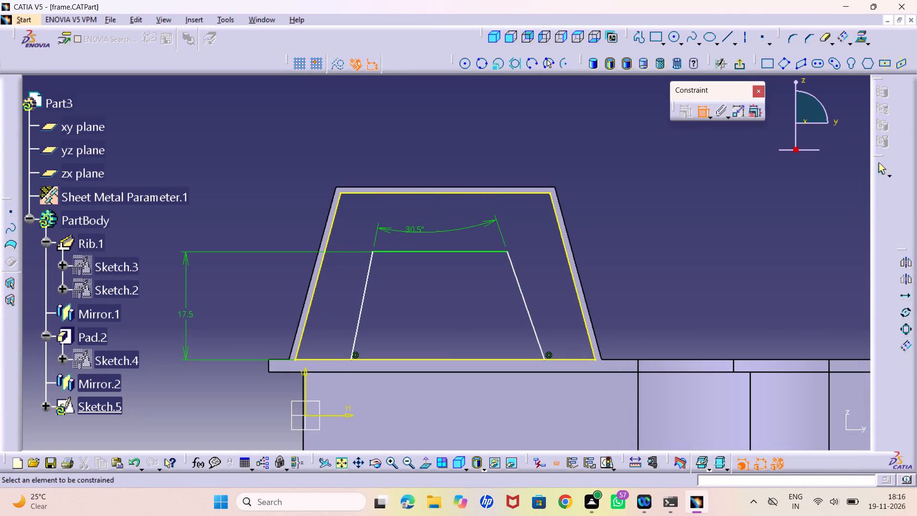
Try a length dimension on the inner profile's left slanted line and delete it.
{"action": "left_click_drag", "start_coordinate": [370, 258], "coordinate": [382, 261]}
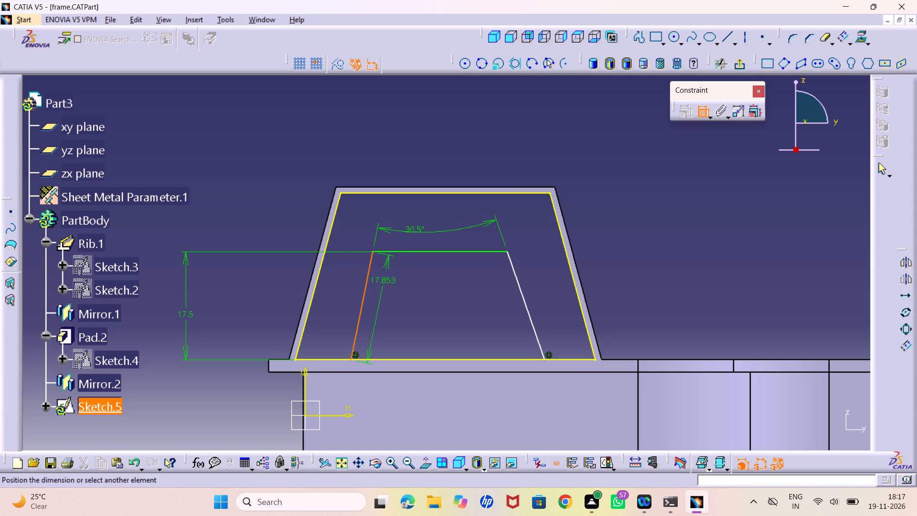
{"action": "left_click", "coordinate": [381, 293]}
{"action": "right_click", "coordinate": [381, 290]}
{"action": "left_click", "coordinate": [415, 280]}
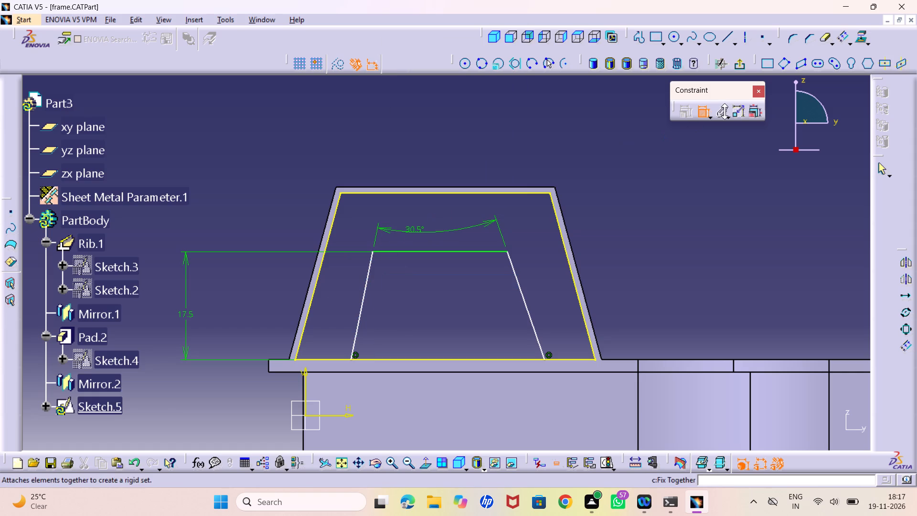
Shift the inner profile's left slanted line and top line so the trapezoid looks nearly symmetric within the bracket opening.
{"action": "left_click", "coordinate": [701, 112]}
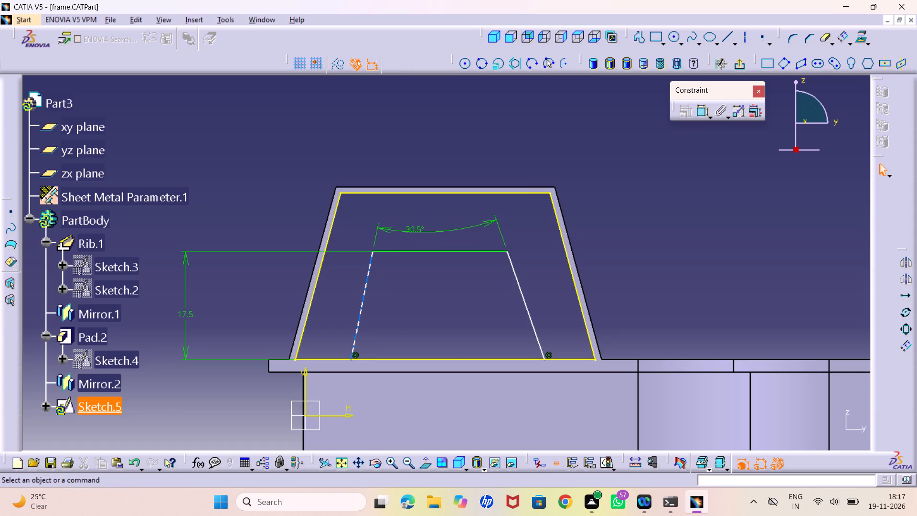
{"action": "left_click_drag", "start_coordinate": [372, 260], "coordinate": [370, 273]}
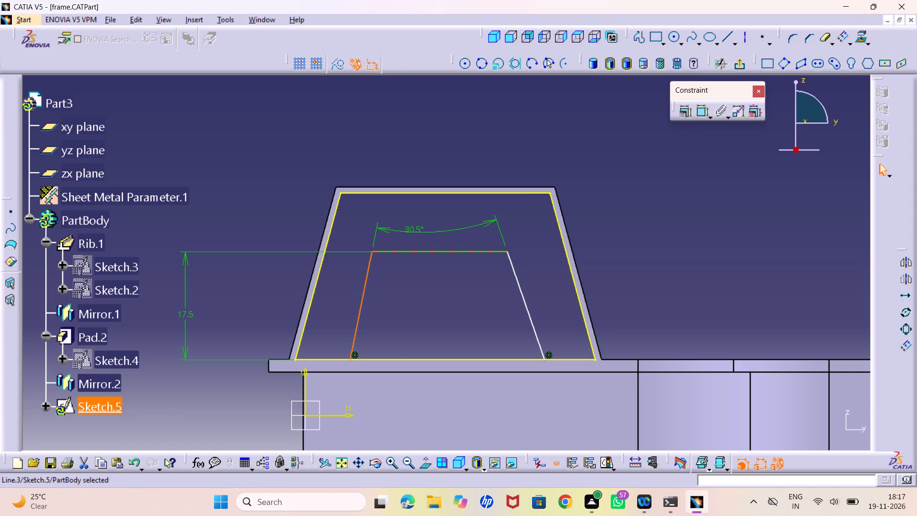
{"action": "left_click_drag", "start_coordinate": [403, 252], "coordinate": [410, 251]}
{"action": "left_click", "coordinate": [445, 298]}
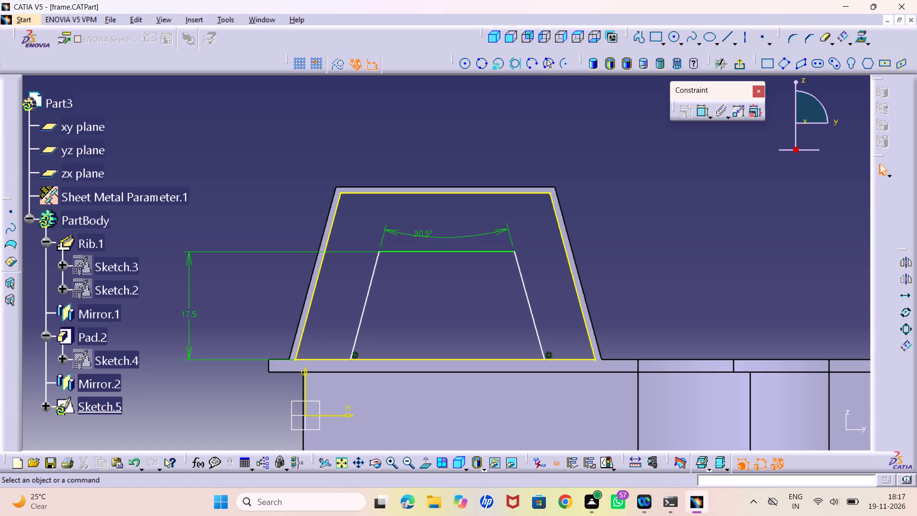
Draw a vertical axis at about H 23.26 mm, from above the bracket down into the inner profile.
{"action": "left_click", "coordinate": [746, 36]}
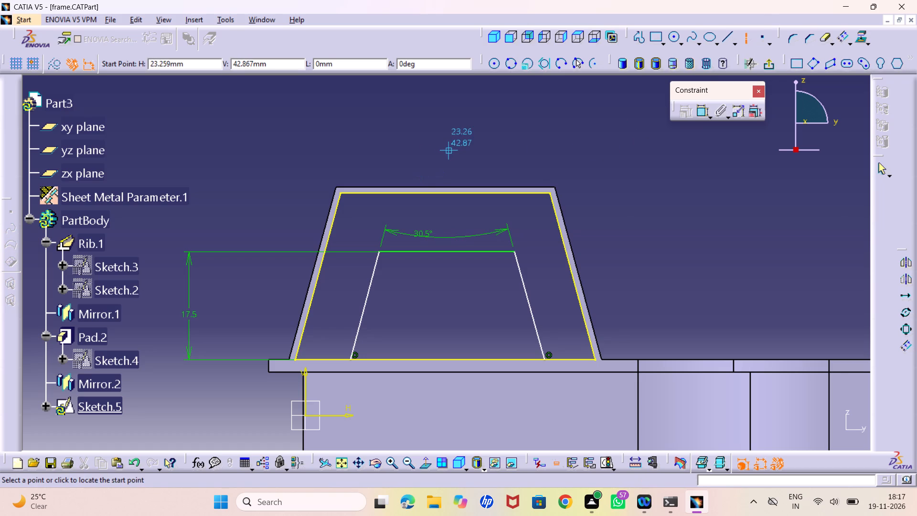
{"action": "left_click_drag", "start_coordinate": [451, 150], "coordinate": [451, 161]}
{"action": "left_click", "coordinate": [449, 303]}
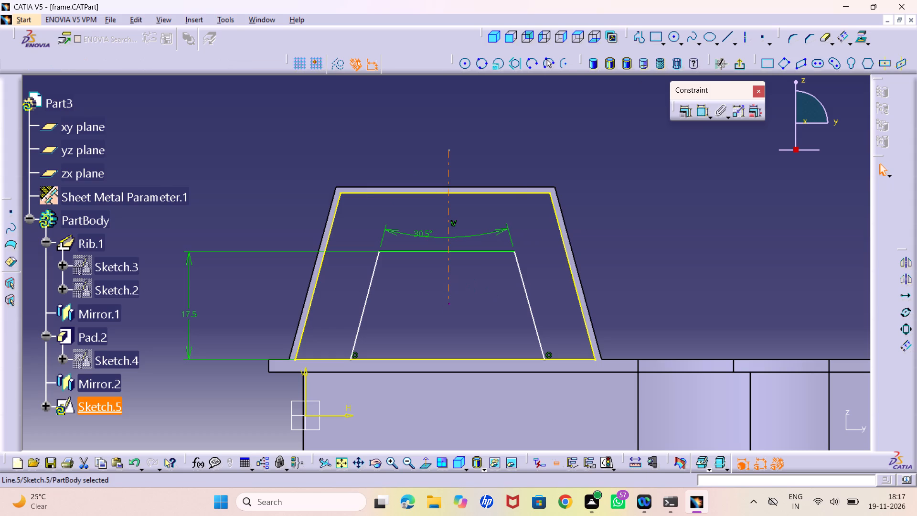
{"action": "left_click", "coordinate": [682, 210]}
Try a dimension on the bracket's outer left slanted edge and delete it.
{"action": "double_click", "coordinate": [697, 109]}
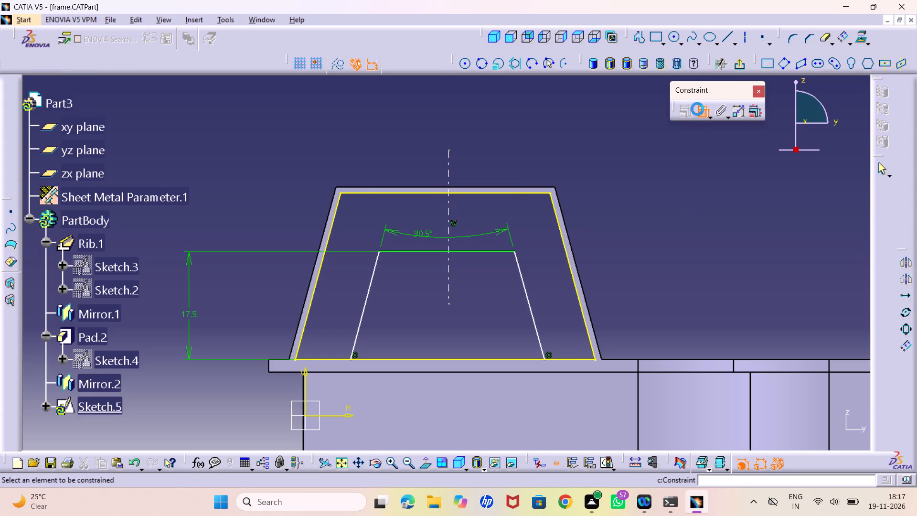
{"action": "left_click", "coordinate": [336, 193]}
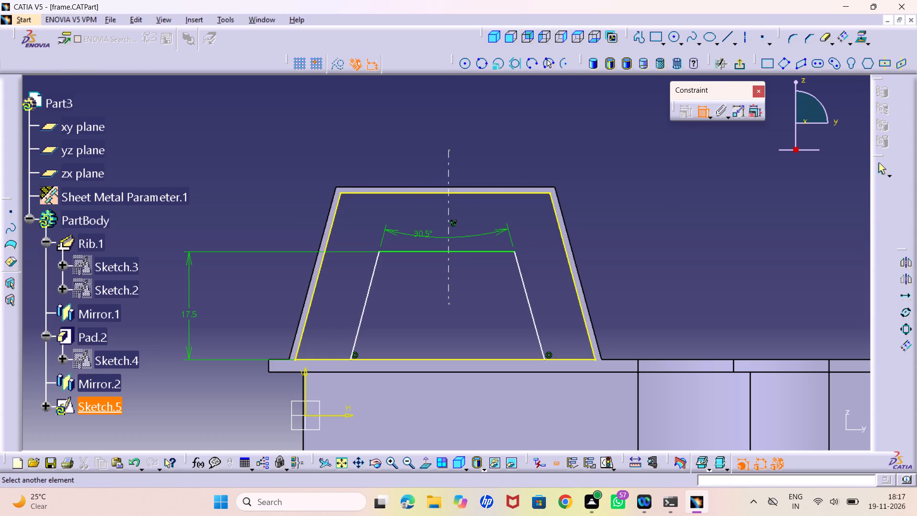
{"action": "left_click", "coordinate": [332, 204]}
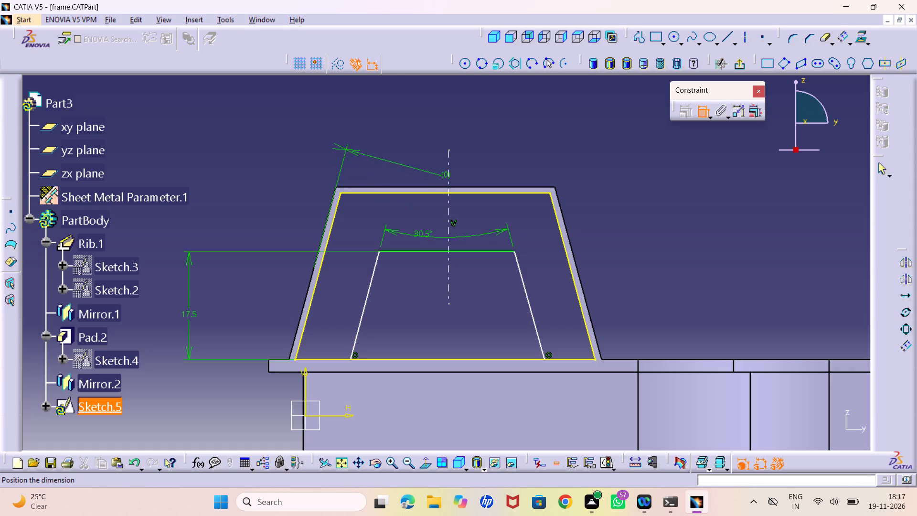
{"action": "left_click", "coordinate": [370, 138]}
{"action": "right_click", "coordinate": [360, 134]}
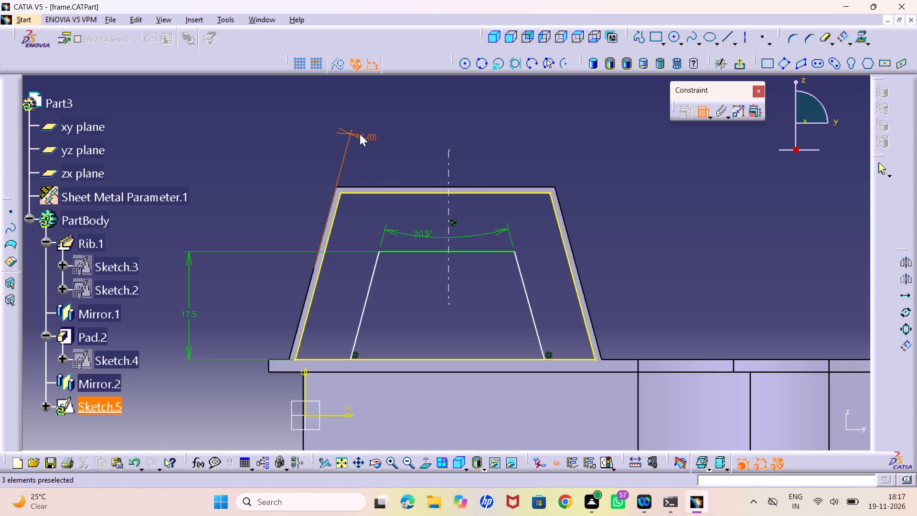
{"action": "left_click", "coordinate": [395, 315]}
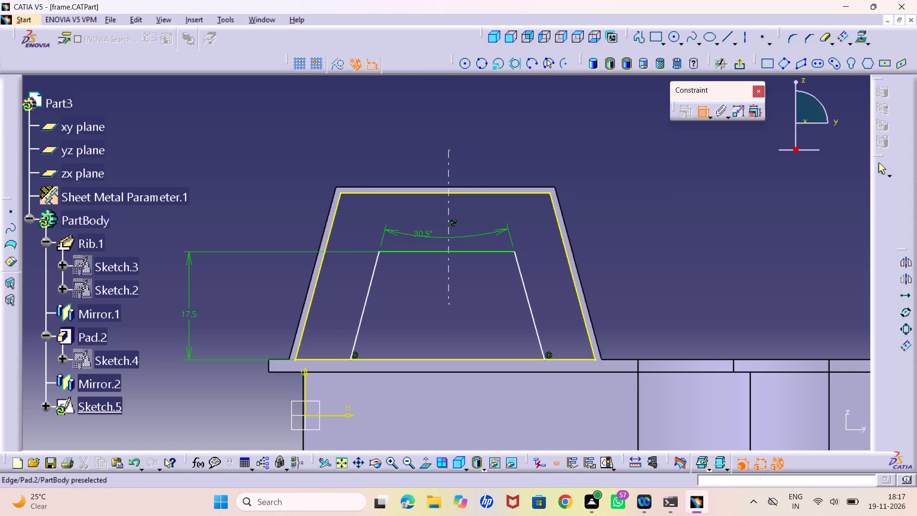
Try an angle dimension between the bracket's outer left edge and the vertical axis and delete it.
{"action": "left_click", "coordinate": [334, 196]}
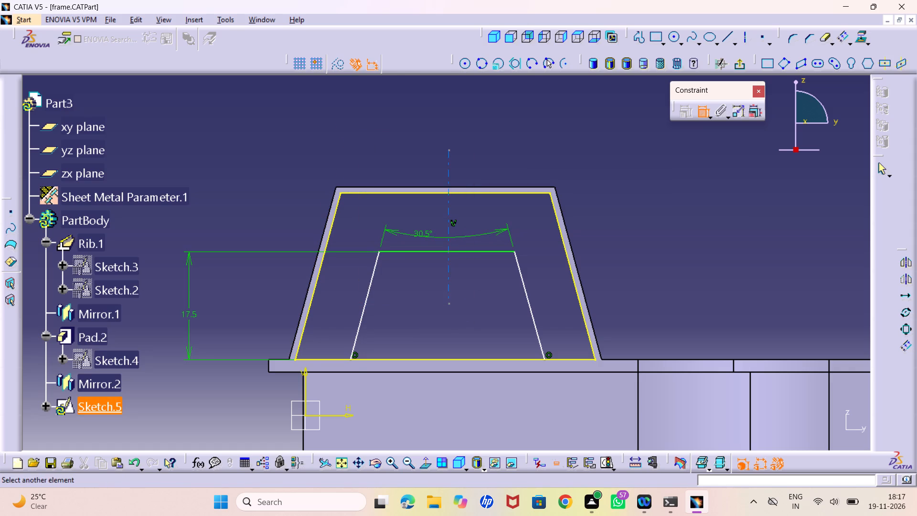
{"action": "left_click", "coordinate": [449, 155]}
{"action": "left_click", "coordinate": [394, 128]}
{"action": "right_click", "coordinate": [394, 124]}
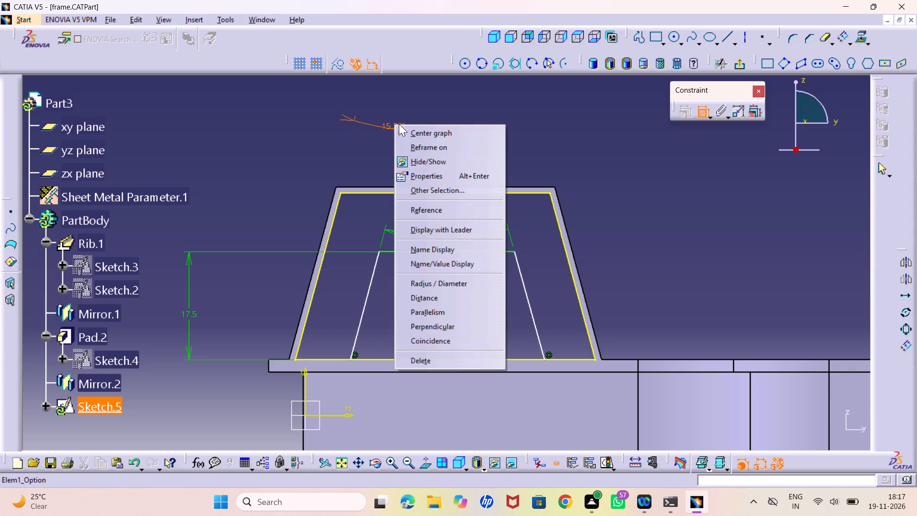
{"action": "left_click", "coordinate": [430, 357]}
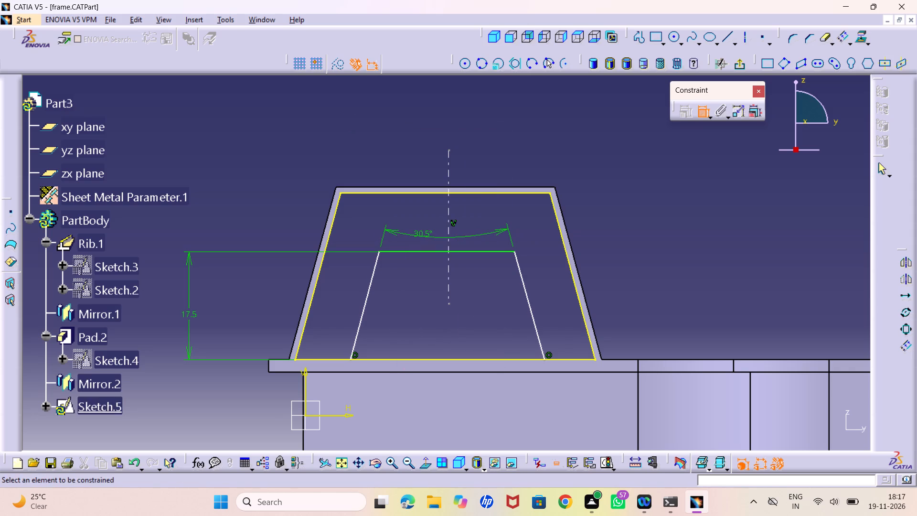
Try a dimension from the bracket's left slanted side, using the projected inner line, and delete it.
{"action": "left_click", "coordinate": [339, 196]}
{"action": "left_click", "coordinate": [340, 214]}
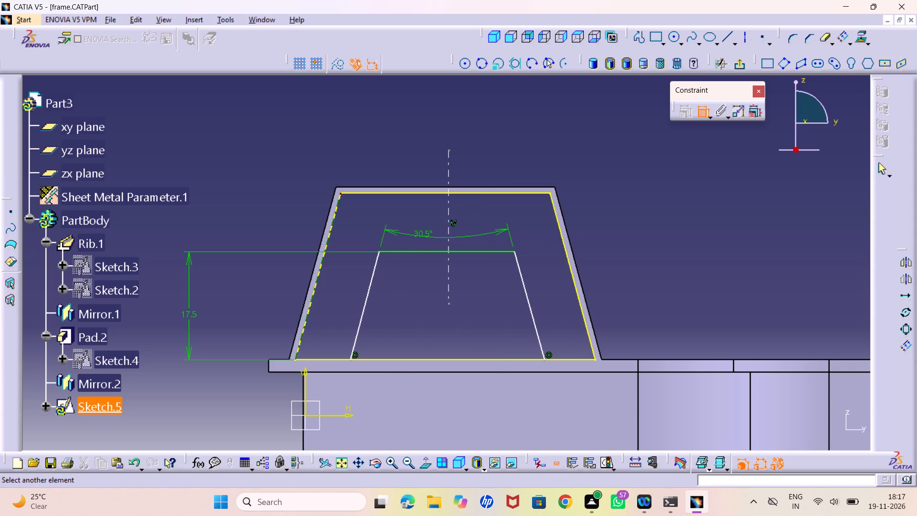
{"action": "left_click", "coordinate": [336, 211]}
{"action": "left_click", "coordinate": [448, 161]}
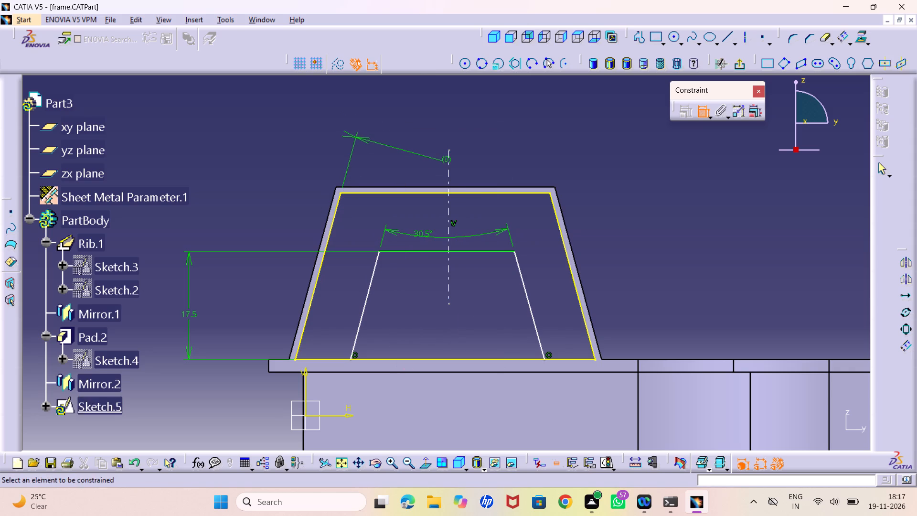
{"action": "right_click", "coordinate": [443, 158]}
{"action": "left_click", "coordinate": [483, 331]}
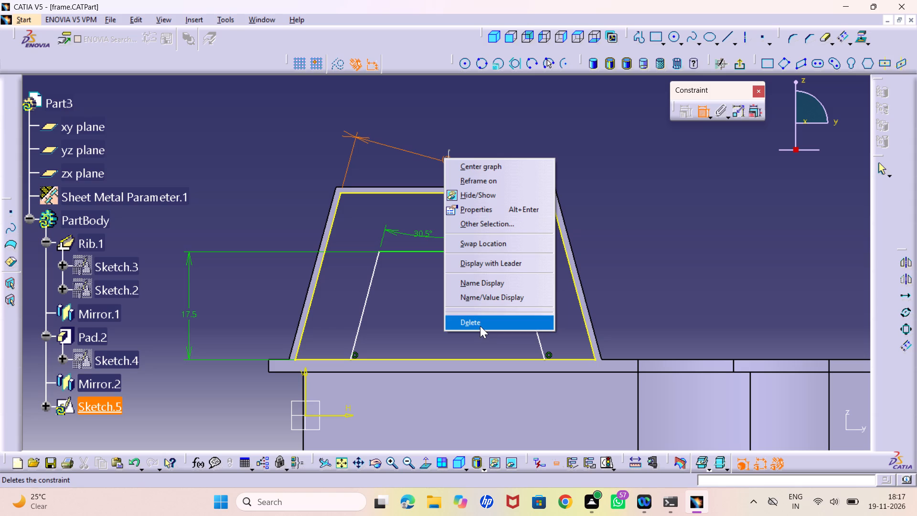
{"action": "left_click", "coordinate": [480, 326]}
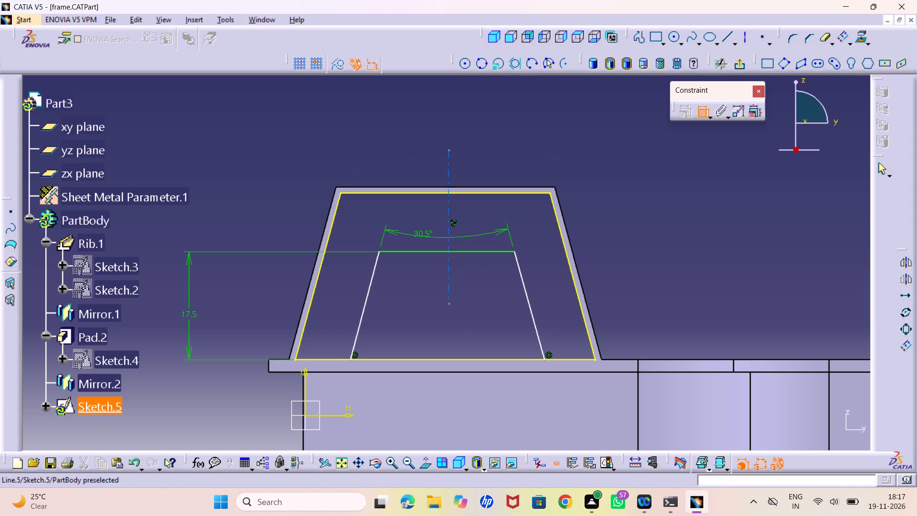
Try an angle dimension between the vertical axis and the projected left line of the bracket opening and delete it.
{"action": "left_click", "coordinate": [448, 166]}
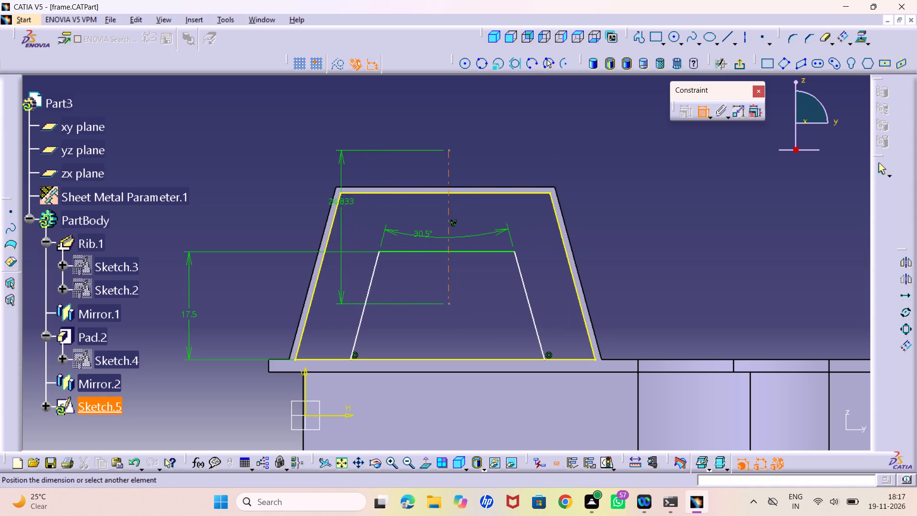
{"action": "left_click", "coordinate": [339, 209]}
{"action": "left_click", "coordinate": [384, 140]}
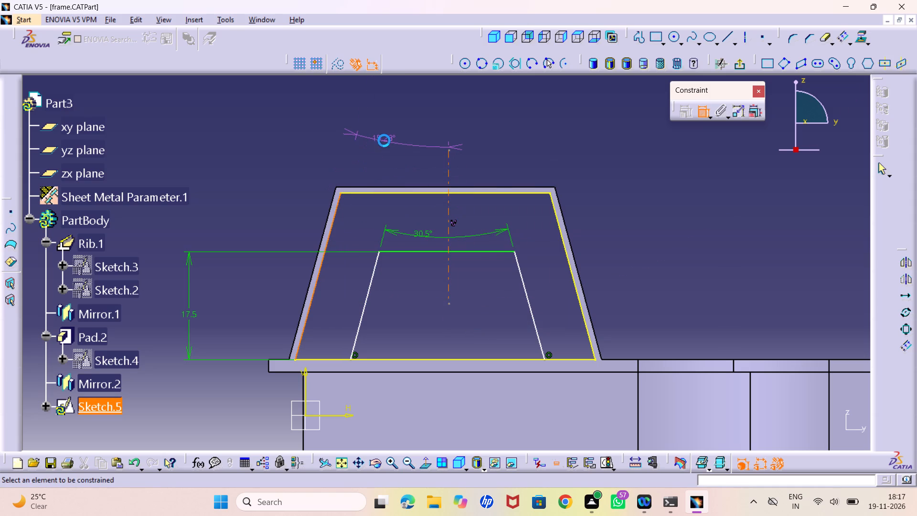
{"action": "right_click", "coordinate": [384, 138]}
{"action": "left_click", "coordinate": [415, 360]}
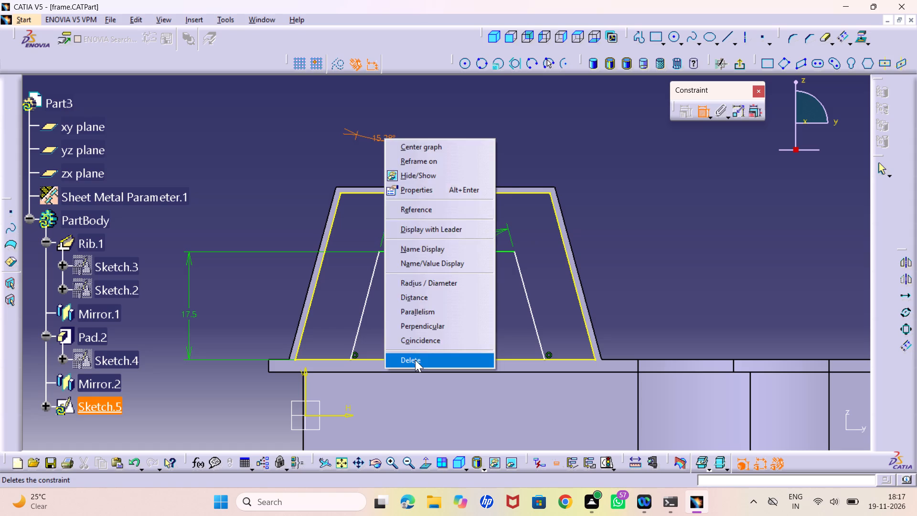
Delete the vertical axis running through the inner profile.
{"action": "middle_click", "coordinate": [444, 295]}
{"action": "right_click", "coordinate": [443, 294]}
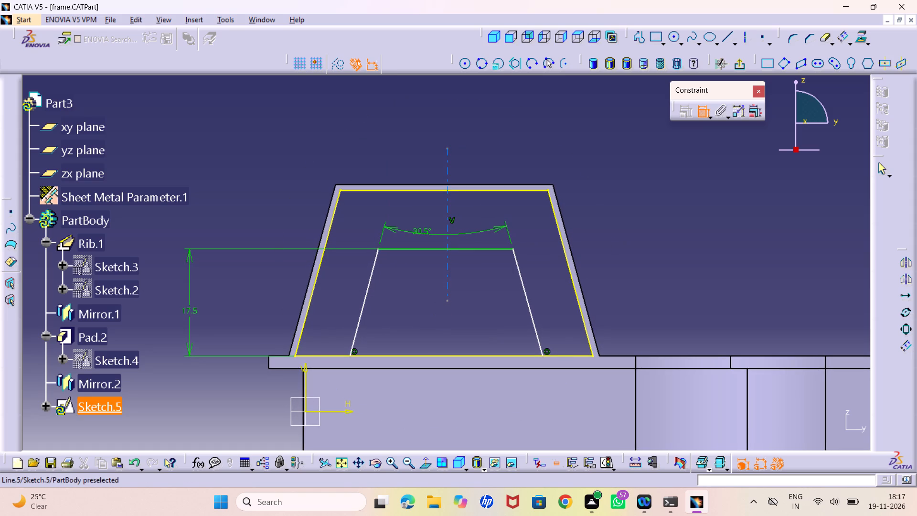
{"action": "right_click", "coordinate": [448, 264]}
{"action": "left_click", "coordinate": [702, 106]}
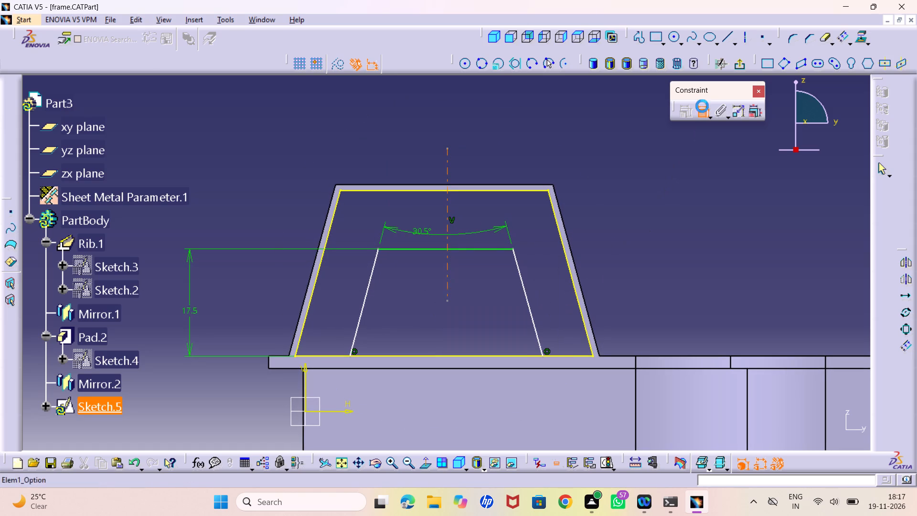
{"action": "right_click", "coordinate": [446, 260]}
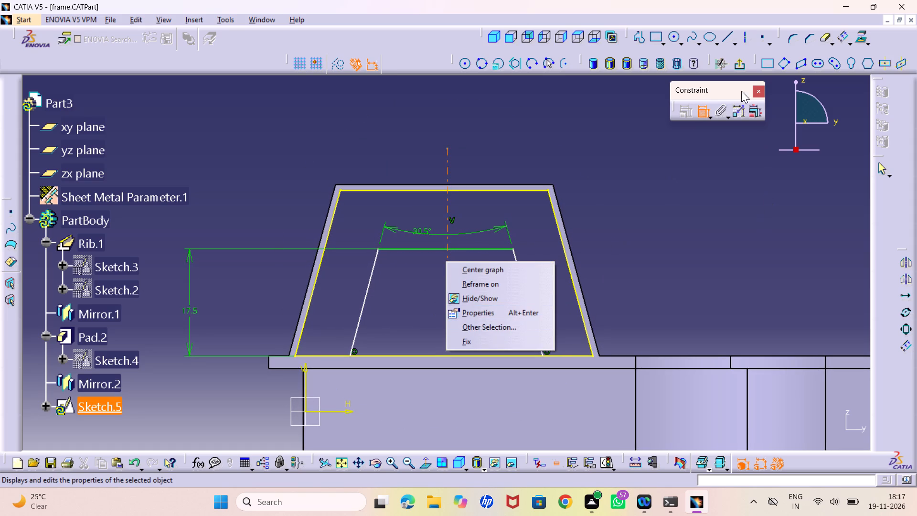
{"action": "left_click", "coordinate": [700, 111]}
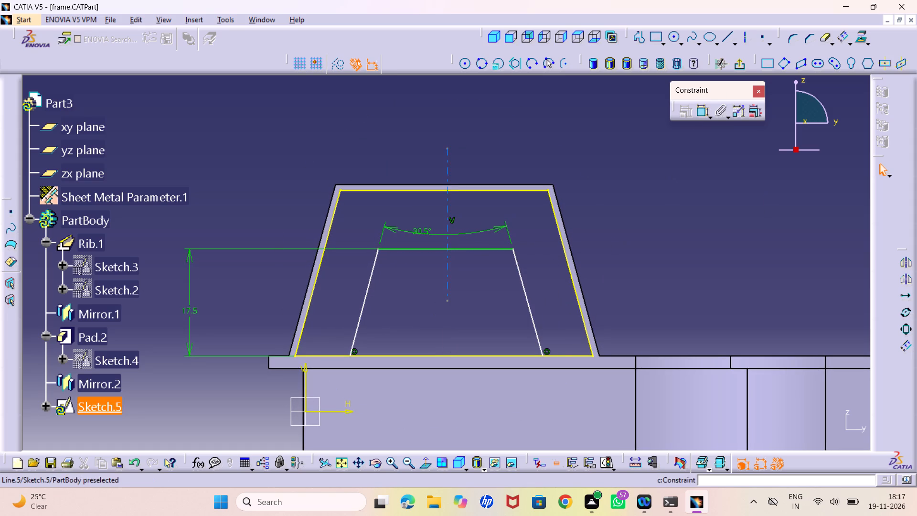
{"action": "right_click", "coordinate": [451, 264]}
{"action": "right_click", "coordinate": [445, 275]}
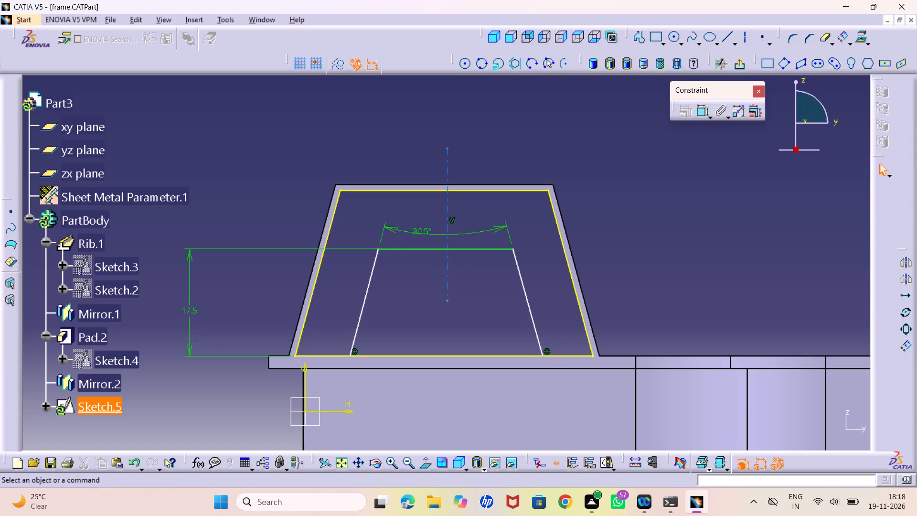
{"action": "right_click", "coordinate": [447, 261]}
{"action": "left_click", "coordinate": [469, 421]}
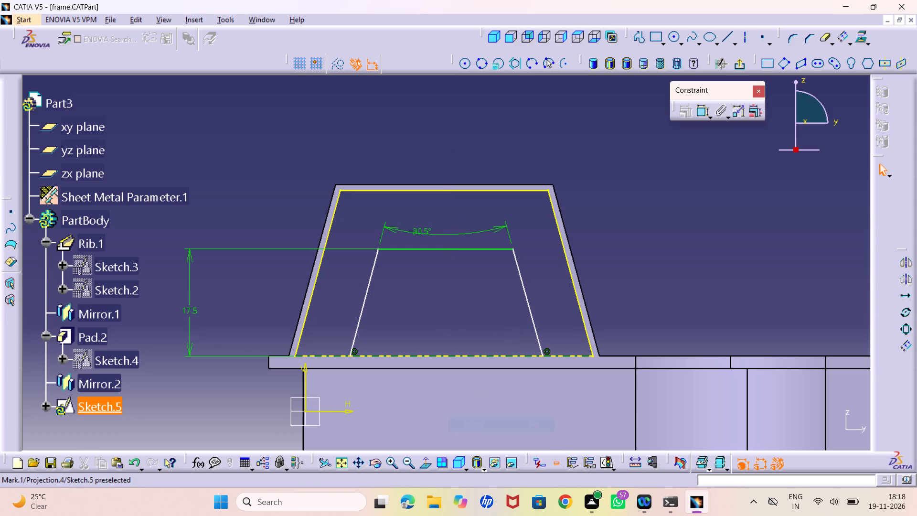
Dimension the inner profile's top line above the angle dimension and set its length to 20.22 mm.
{"action": "left_click", "coordinate": [457, 249]}
{"action": "left_click", "coordinate": [699, 117]}
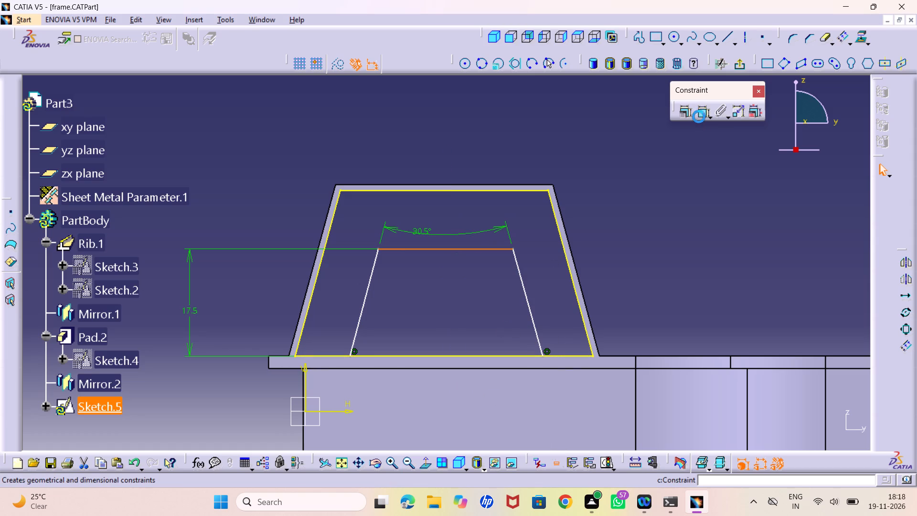
{"action": "left_click", "coordinate": [439, 210]}
{"action": "double_click", "coordinate": [437, 209]}
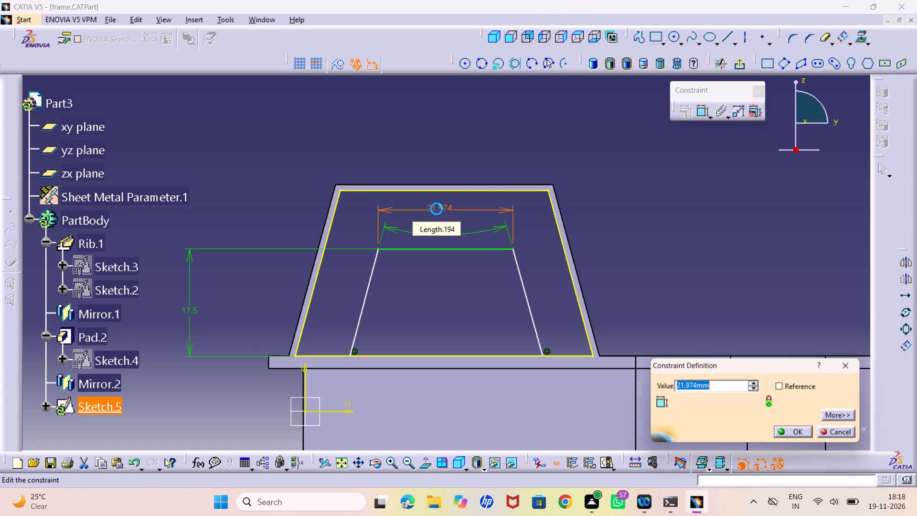
{"action": "type", "text": "20.22"}
{"action": "key", "text": "Return"}
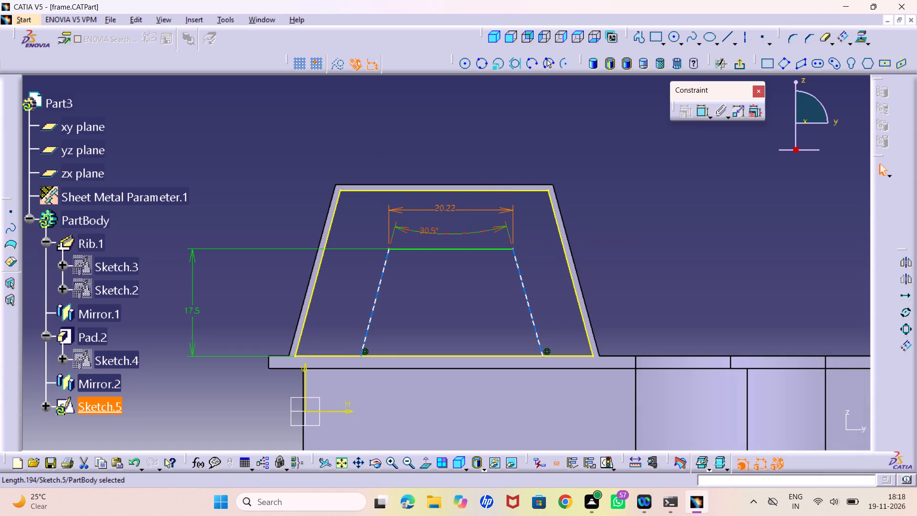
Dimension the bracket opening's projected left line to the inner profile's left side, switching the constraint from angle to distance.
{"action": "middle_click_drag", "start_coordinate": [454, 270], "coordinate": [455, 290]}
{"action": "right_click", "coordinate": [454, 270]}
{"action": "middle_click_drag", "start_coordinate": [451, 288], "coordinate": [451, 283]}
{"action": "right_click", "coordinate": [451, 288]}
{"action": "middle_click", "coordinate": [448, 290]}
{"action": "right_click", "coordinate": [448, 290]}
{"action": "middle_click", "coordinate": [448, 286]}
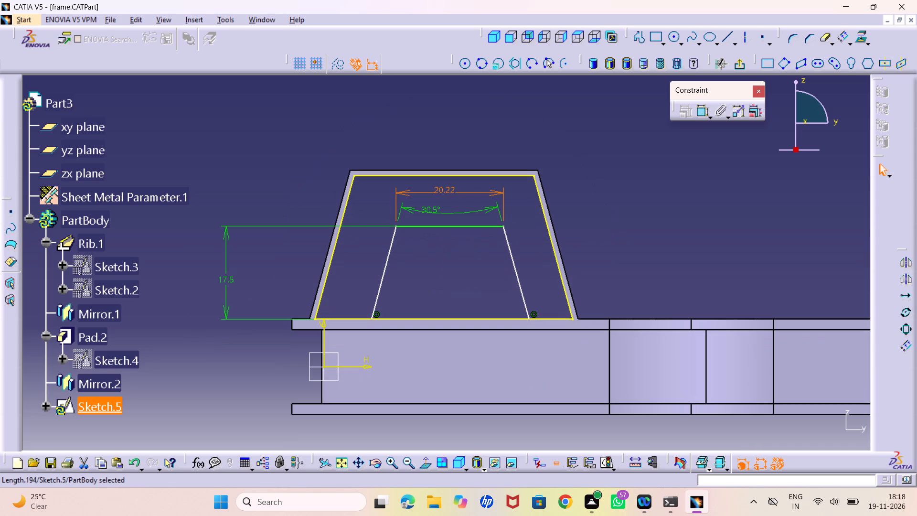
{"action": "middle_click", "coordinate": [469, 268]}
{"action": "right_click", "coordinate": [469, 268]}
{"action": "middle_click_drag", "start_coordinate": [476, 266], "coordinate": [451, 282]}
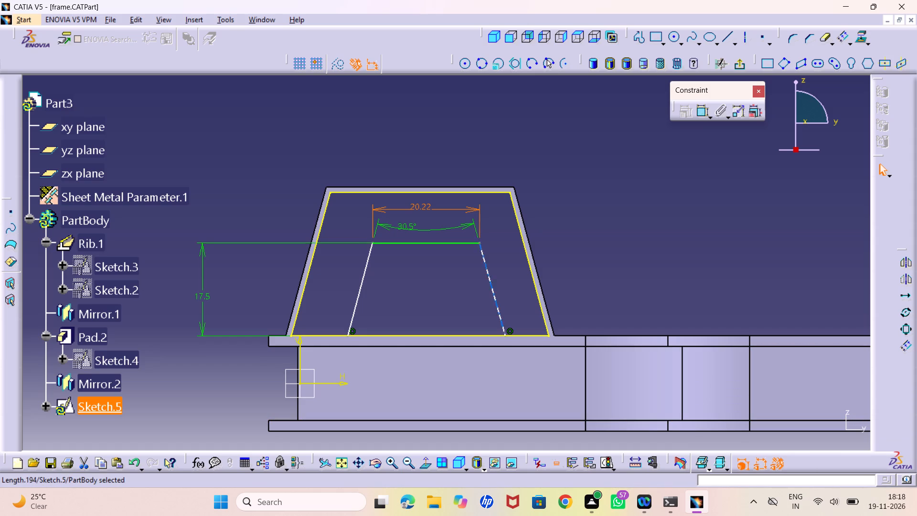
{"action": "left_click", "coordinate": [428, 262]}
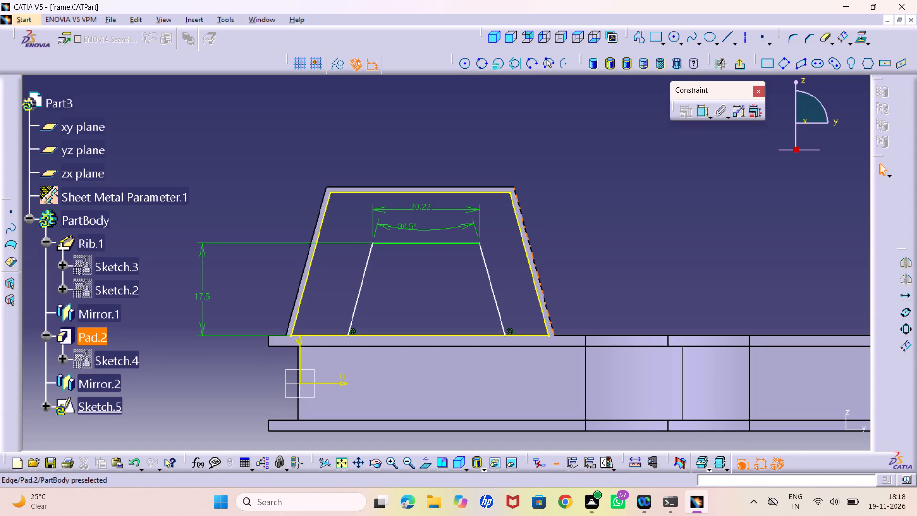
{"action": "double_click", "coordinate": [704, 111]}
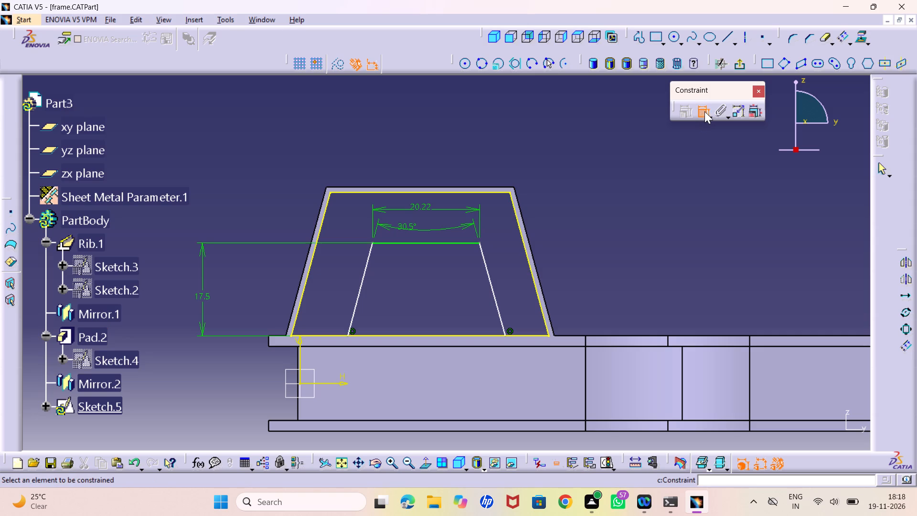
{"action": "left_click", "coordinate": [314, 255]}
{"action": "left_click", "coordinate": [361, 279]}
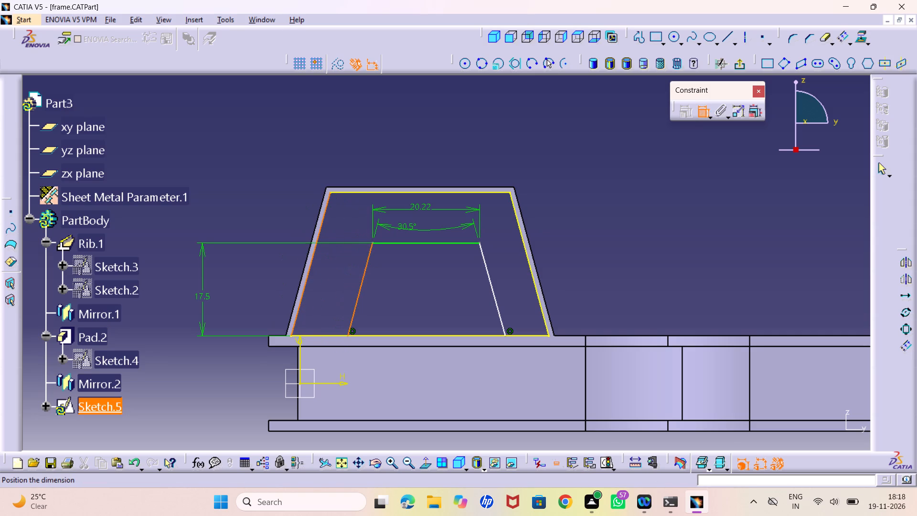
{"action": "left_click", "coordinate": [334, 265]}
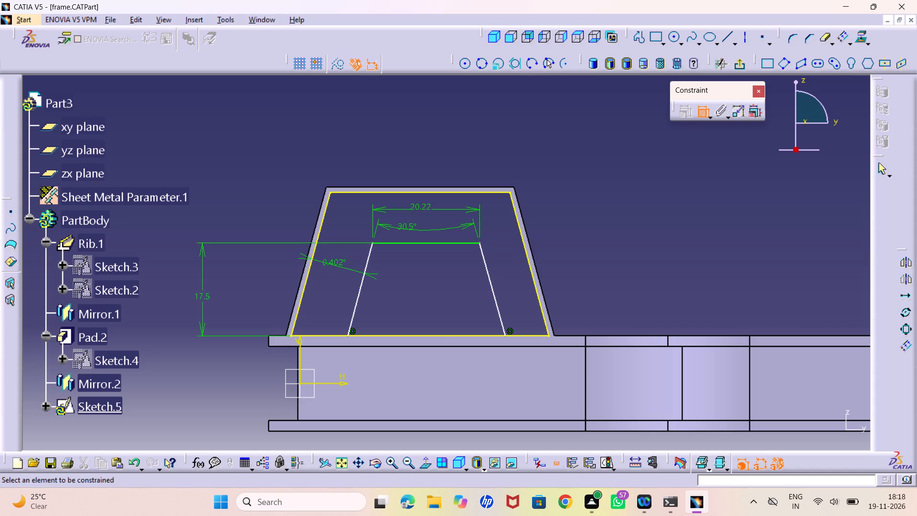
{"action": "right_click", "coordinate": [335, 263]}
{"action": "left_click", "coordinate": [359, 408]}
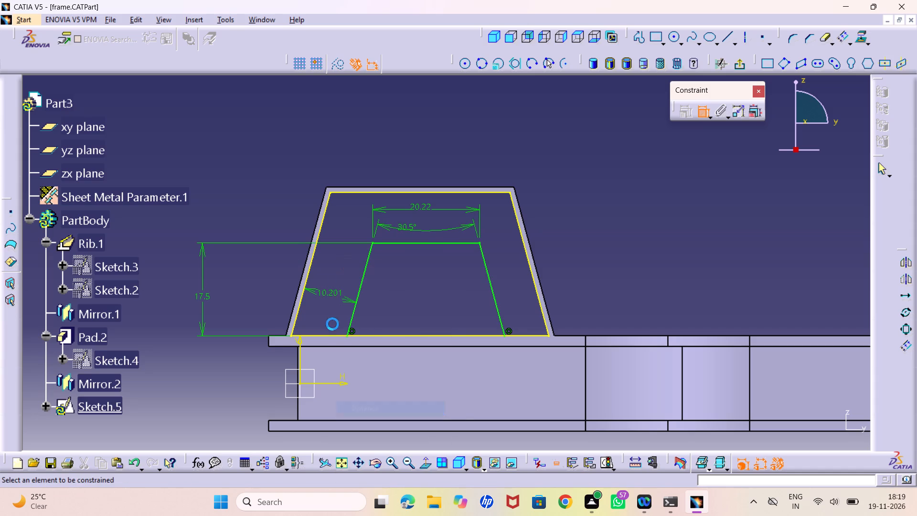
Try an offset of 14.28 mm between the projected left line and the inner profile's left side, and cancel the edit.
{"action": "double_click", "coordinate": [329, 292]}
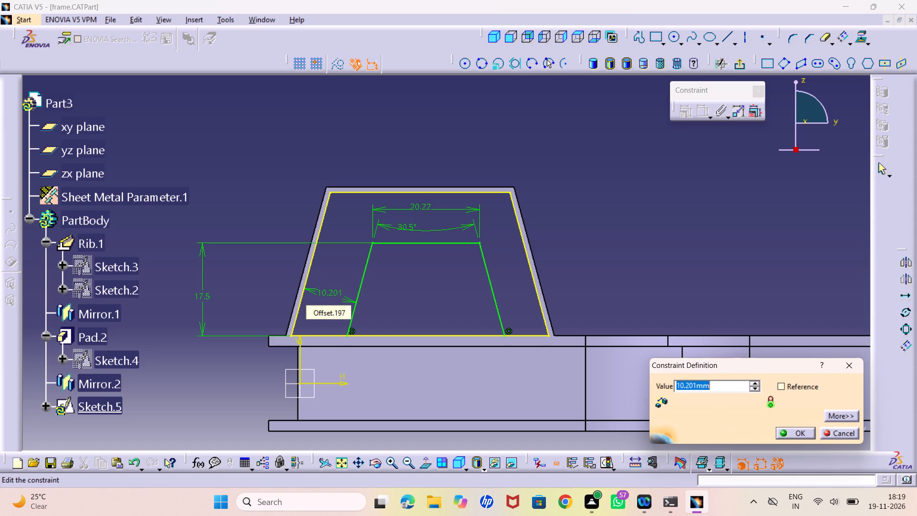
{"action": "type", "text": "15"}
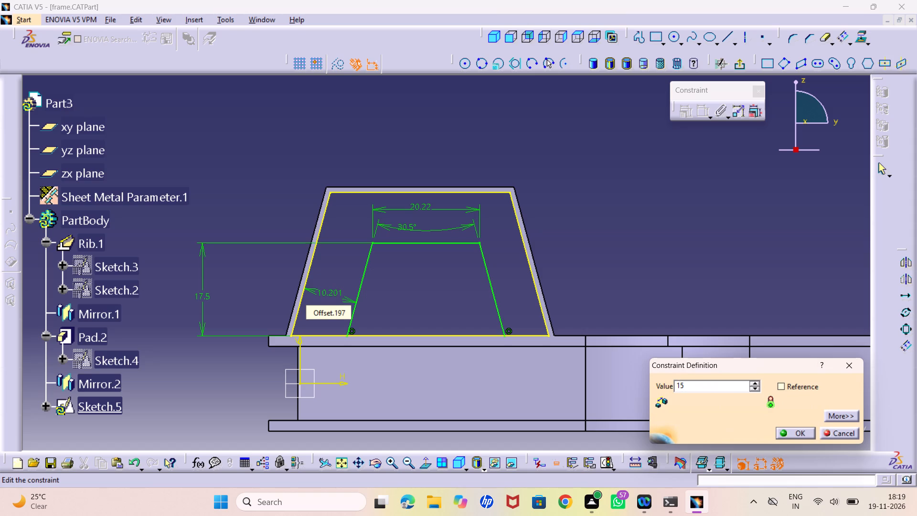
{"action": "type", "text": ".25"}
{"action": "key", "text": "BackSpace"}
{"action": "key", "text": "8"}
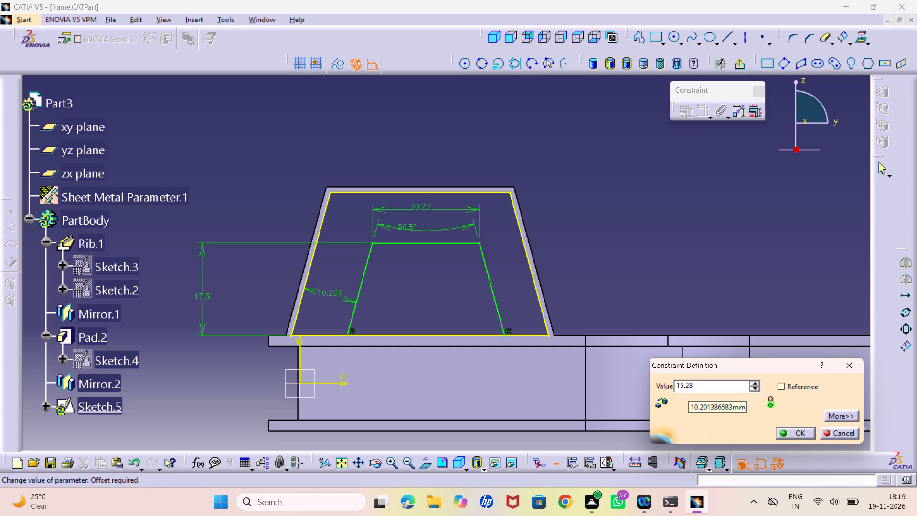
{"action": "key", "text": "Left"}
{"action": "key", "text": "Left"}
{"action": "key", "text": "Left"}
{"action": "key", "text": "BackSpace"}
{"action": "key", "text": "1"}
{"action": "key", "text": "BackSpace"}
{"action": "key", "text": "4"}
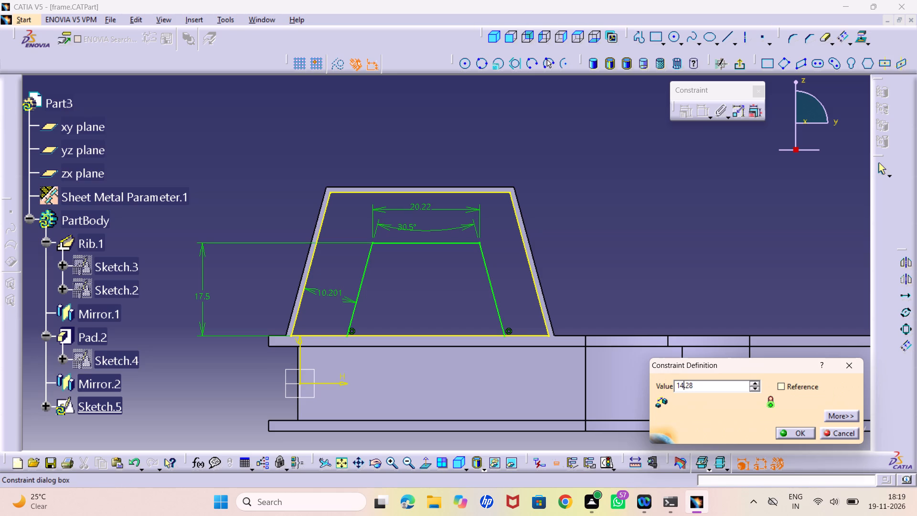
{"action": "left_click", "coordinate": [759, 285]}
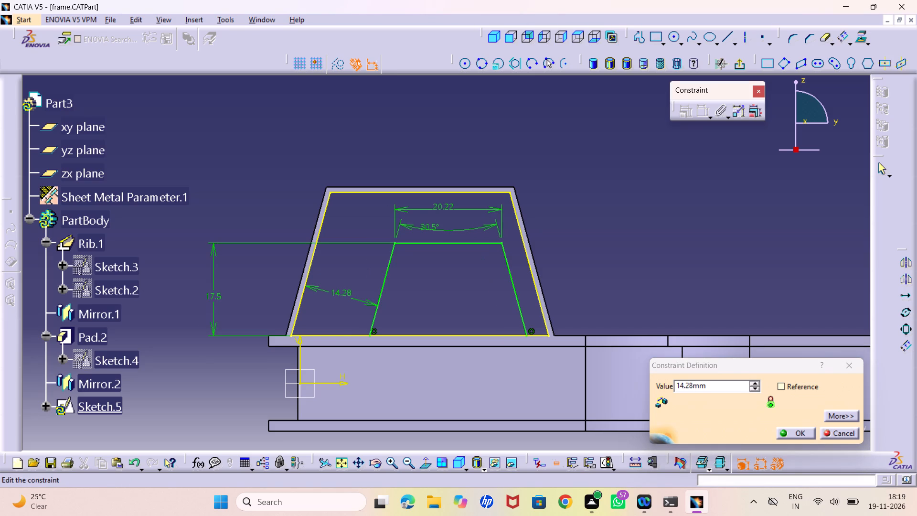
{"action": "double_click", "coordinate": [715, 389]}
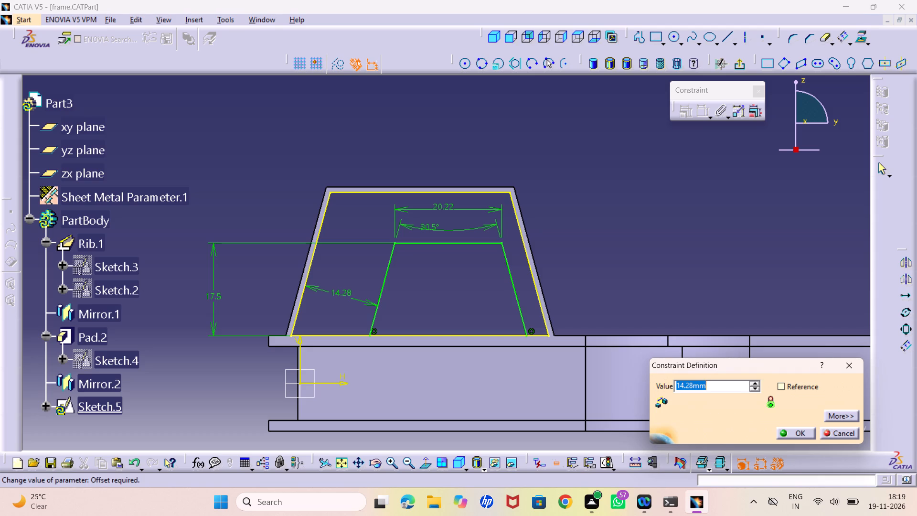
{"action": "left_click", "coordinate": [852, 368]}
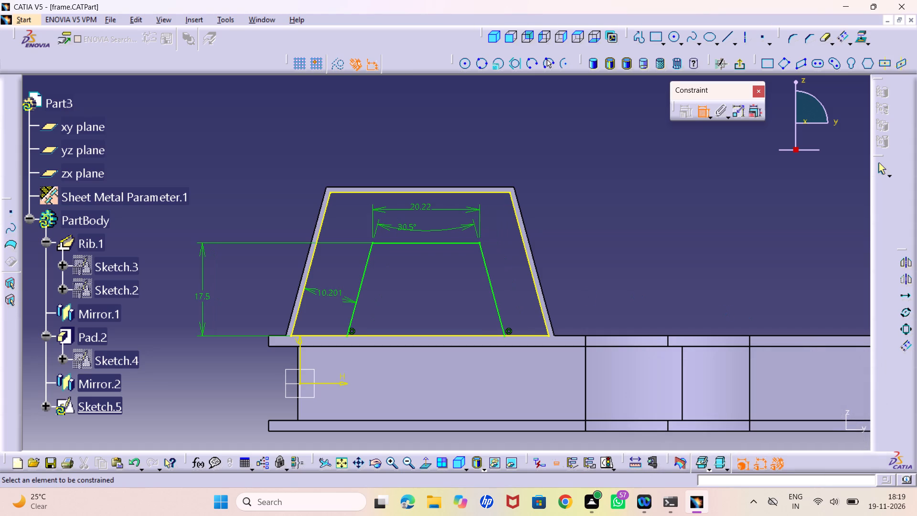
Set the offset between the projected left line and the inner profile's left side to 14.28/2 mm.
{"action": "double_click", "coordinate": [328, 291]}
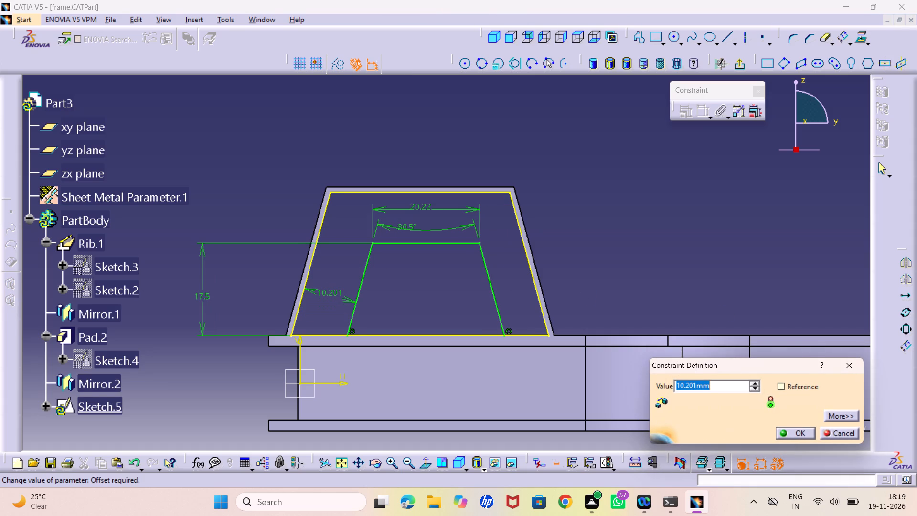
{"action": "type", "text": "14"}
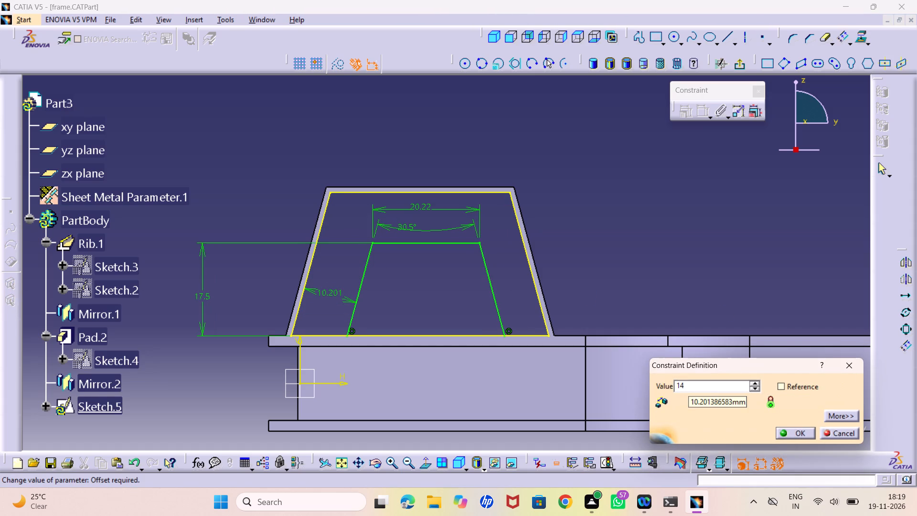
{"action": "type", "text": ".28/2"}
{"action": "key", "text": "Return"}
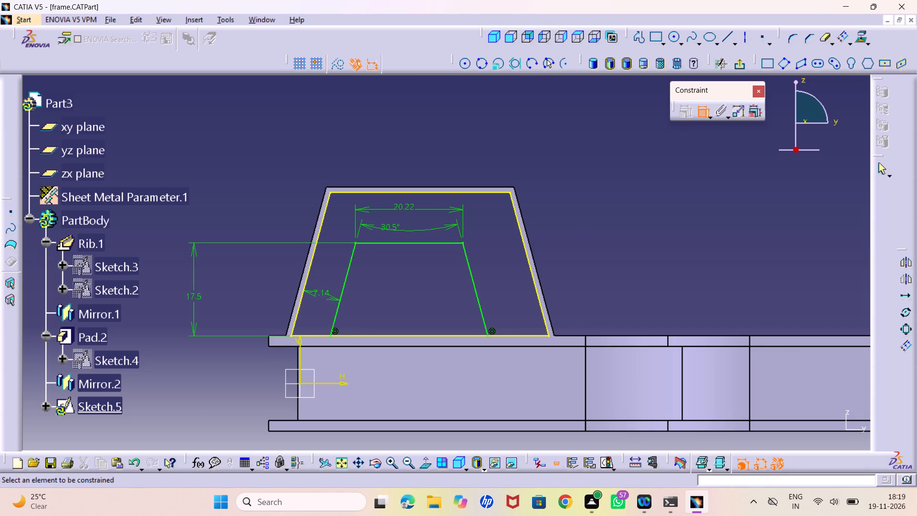
Measure the distance between the two bottom corners of the bracket opening.
{"action": "middle_click_drag", "start_coordinate": [437, 301], "coordinate": [437, 274]}
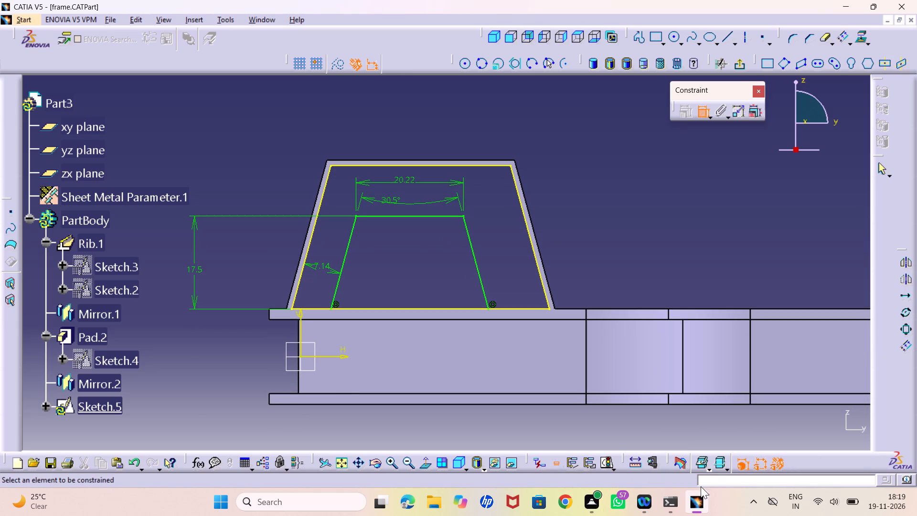
{"action": "double_click", "coordinate": [633, 462]}
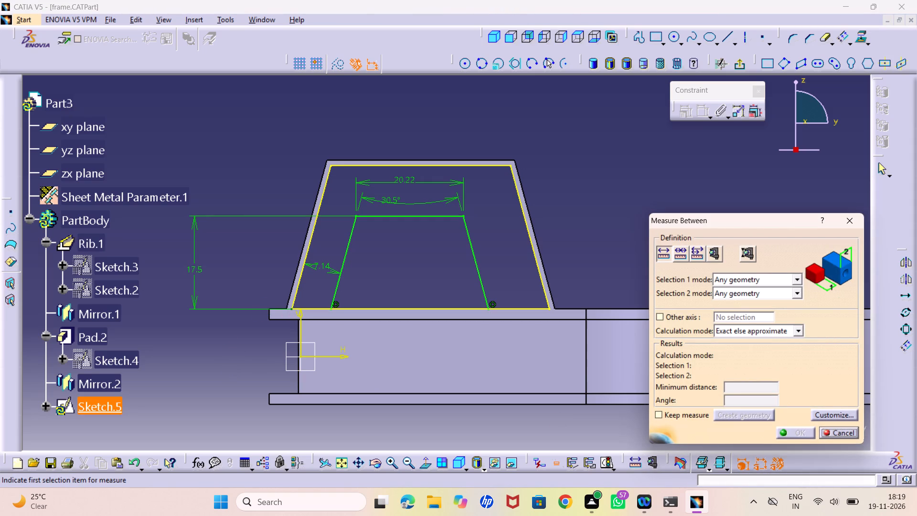
{"action": "left_click", "coordinate": [290, 309]}
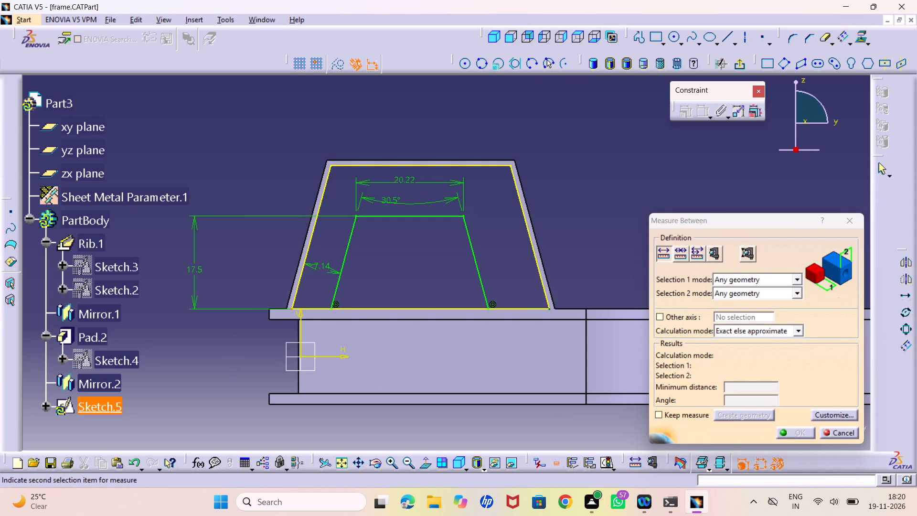
{"action": "left_click", "coordinate": [549, 308]}
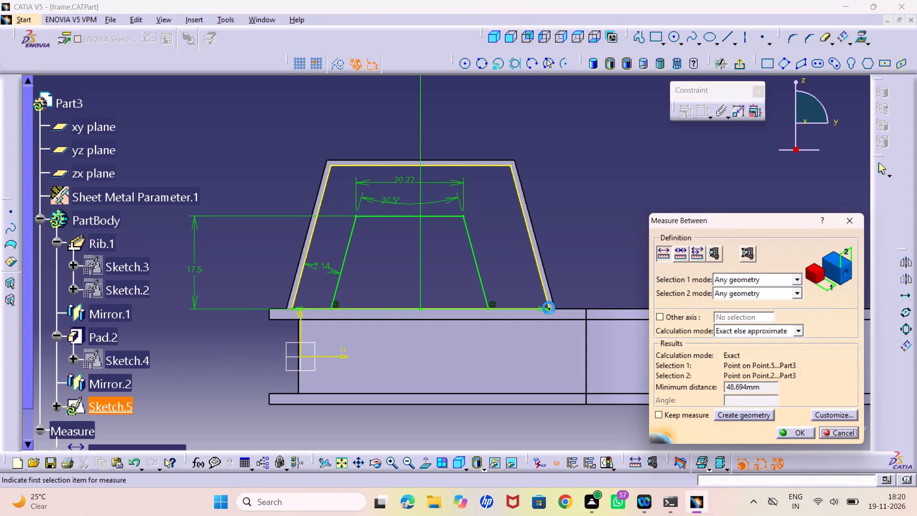
{"action": "middle_click_drag", "start_coordinate": [413, 92], "coordinate": [413, 255]}
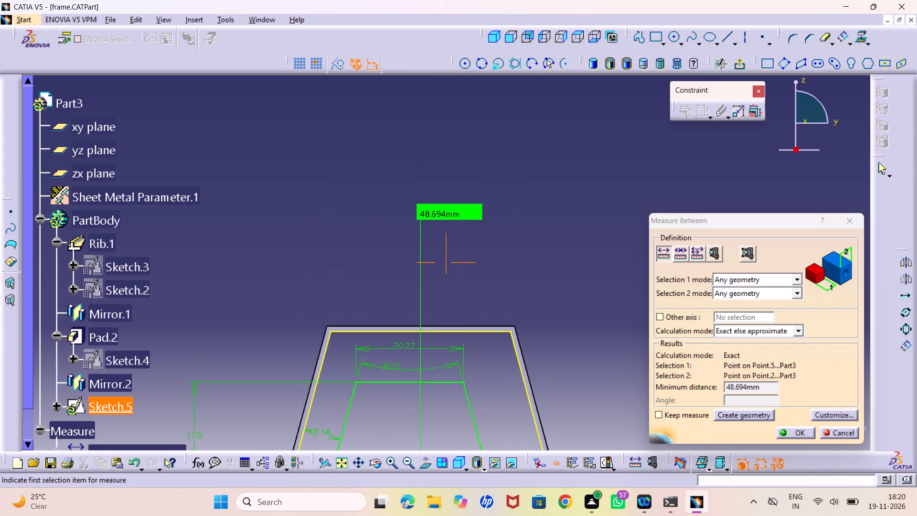
{"action": "middle_click_drag", "start_coordinate": [413, 255], "coordinate": [413, 209]}
{"action": "middle_click_drag", "start_coordinate": [448, 218], "coordinate": [436, 161]}
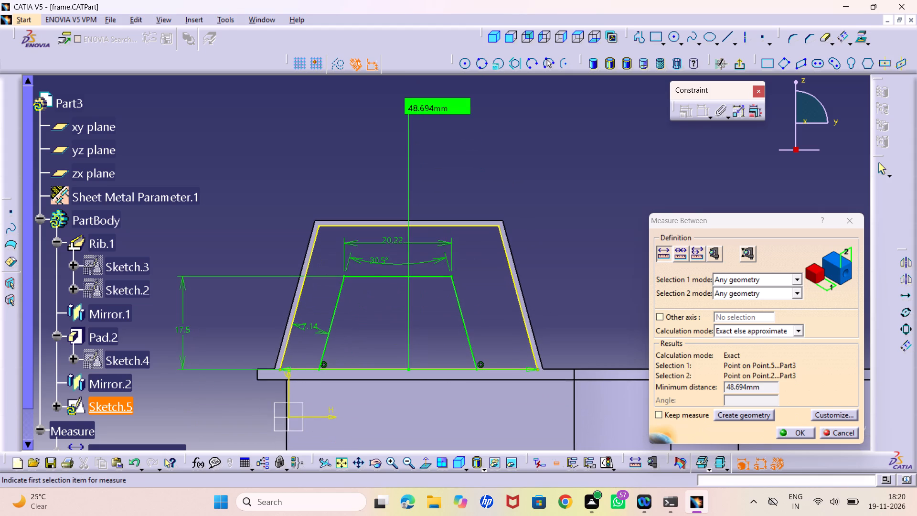
{"action": "left_click", "coordinate": [851, 221]}
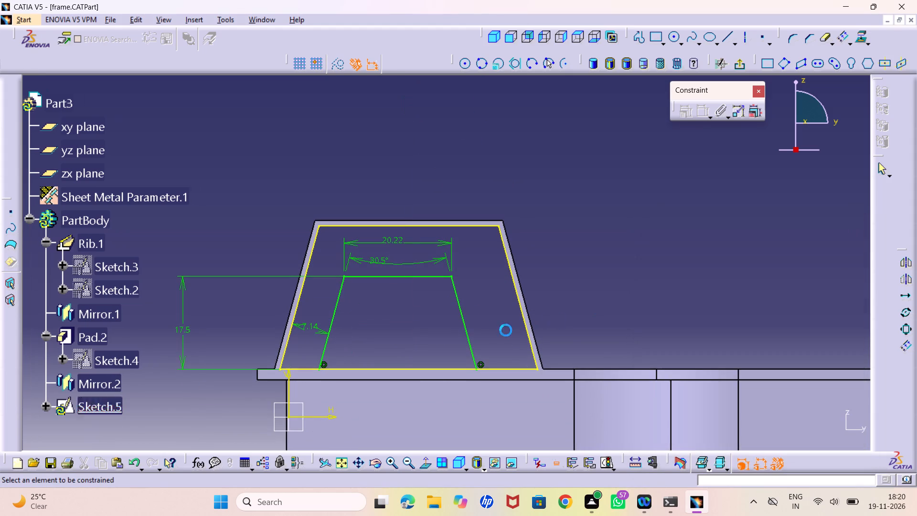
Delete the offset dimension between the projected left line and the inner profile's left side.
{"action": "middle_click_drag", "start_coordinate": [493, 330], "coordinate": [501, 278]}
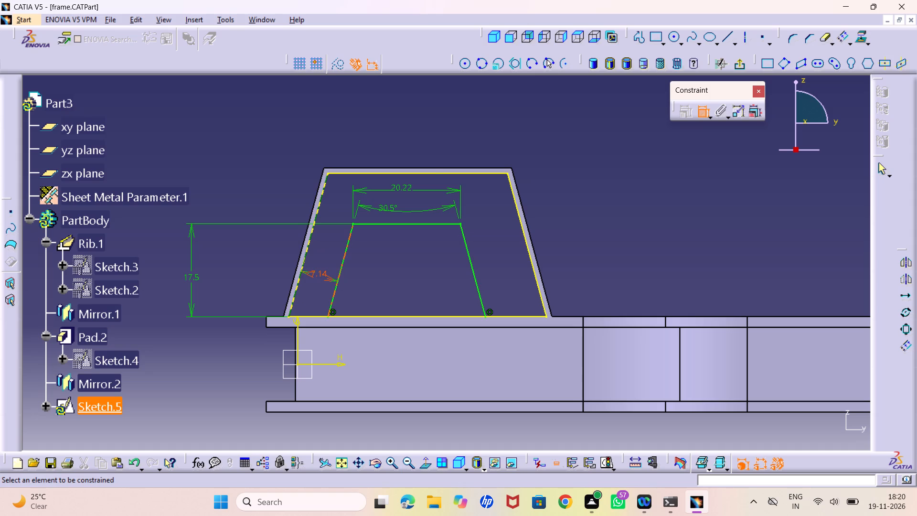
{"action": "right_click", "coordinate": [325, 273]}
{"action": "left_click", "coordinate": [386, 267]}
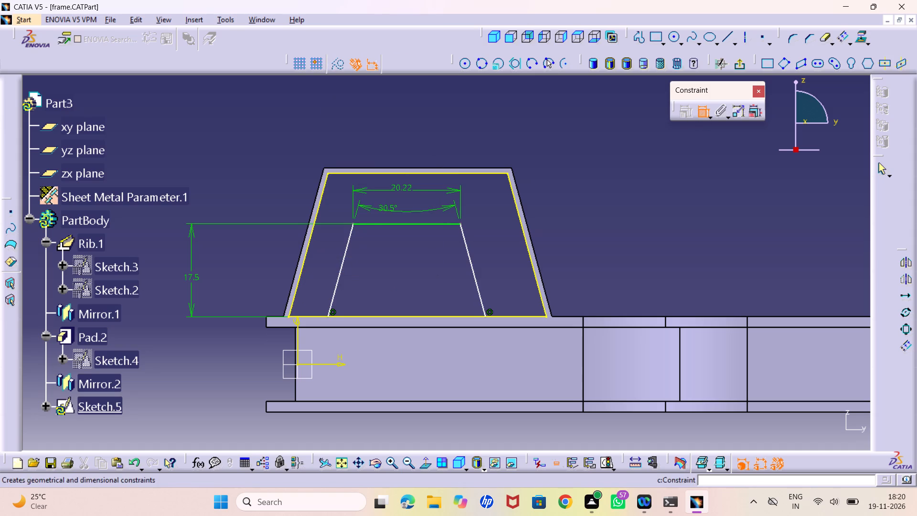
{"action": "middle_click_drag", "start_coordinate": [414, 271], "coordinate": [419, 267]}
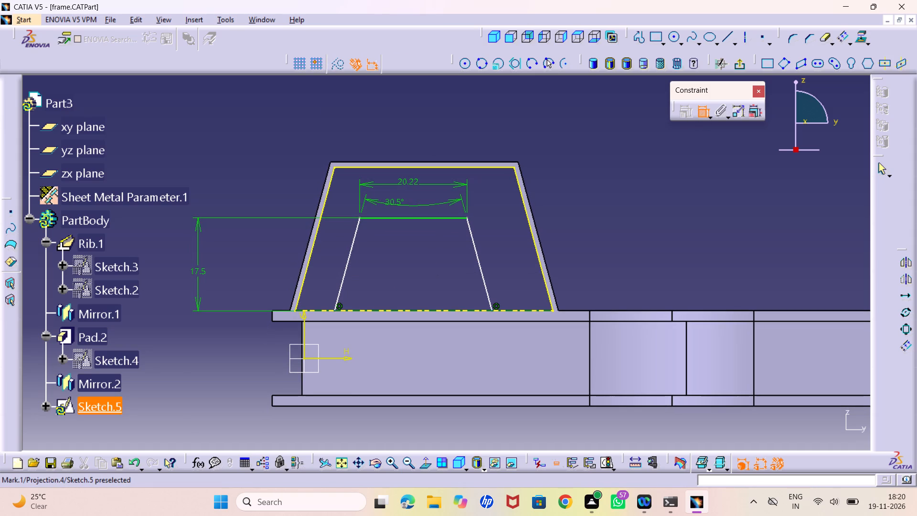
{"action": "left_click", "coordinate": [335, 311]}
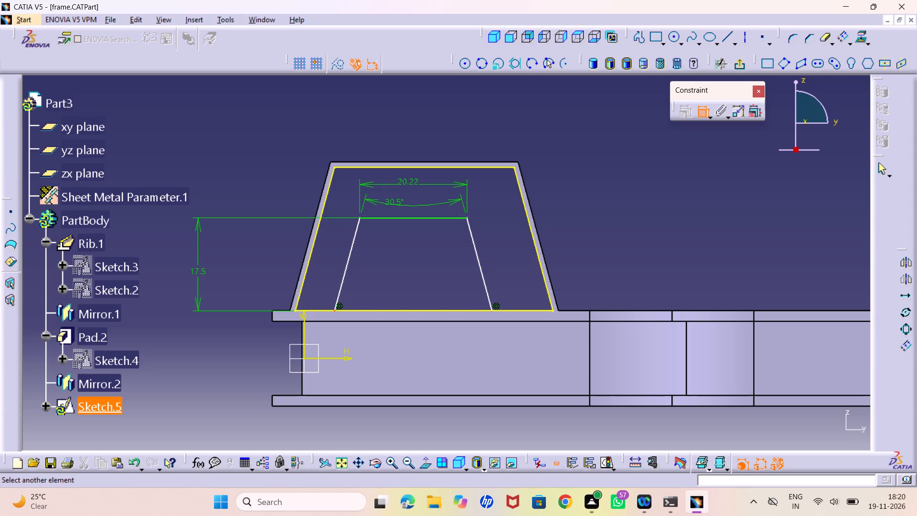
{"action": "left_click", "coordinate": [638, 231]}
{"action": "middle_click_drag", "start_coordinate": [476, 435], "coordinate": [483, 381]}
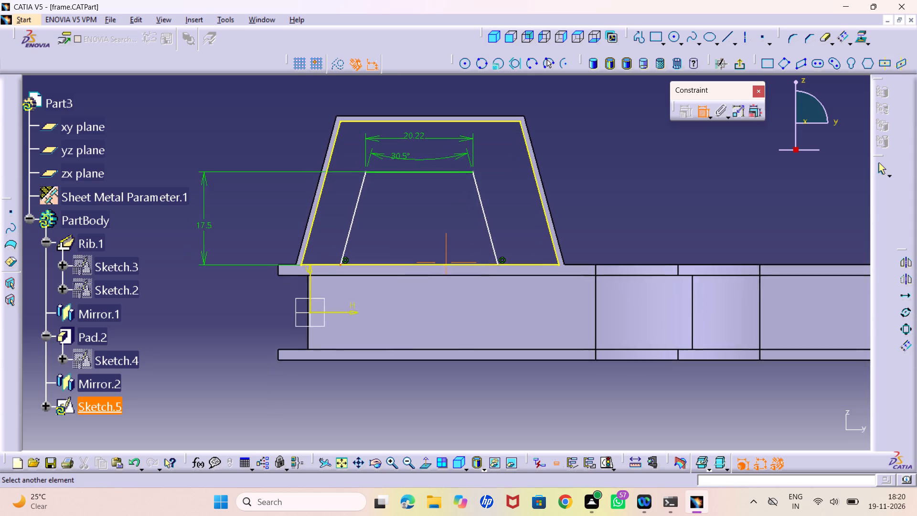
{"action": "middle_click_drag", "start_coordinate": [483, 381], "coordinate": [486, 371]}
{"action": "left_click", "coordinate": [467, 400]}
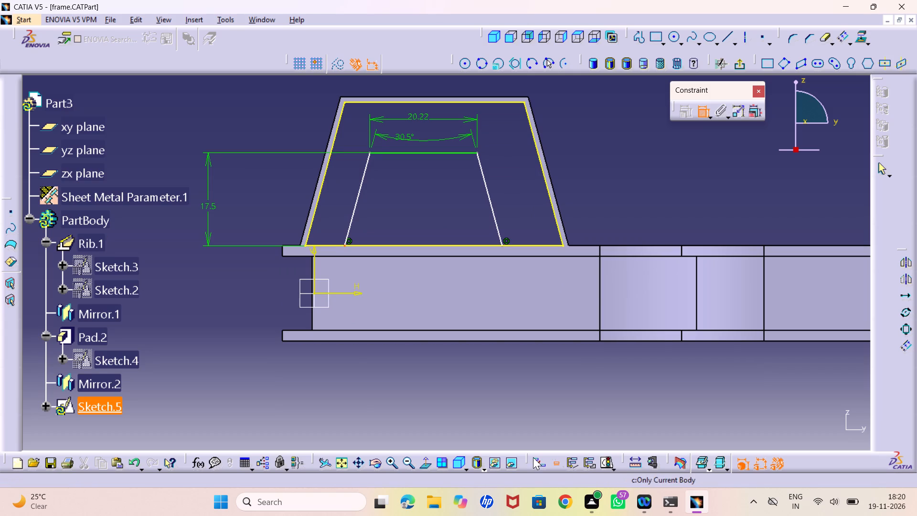
Measure the distance between the inner trapezoid's two bottom corners.
{"action": "left_click", "coordinate": [631, 459]}
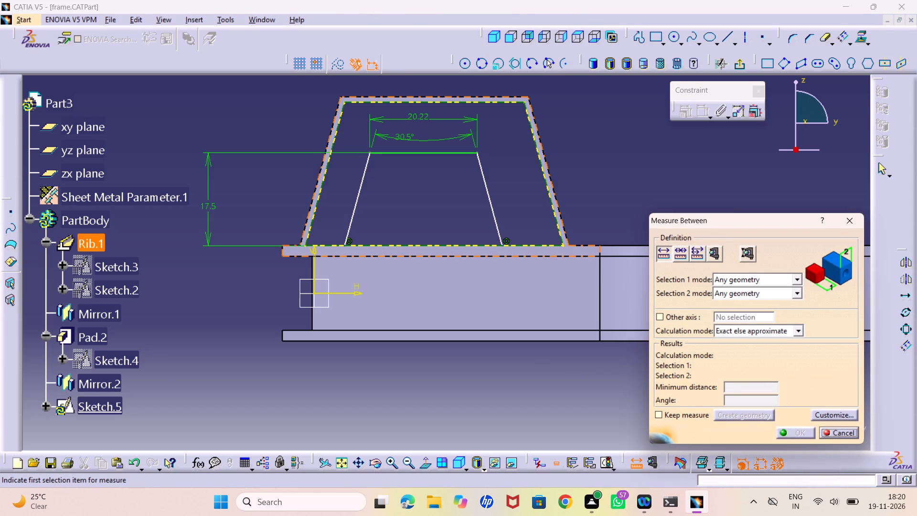
{"action": "left_click", "coordinate": [344, 244]}
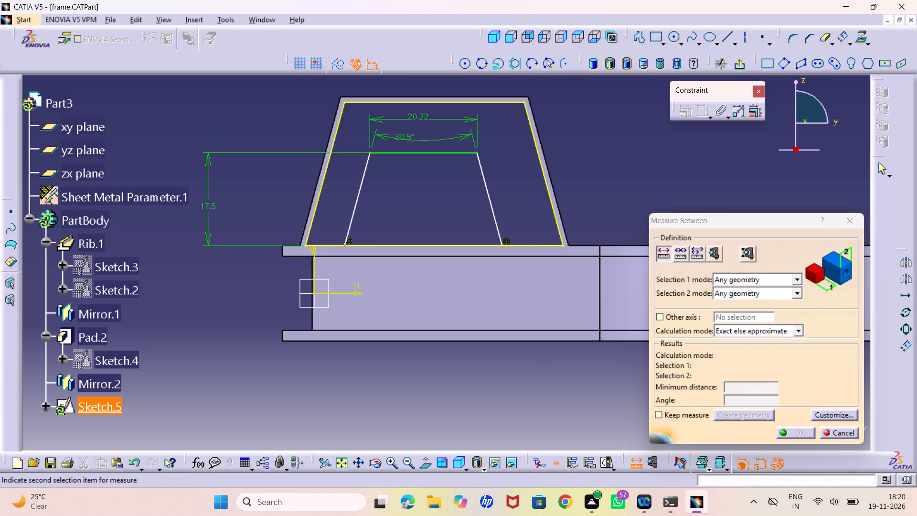
{"action": "left_click", "coordinate": [502, 244]}
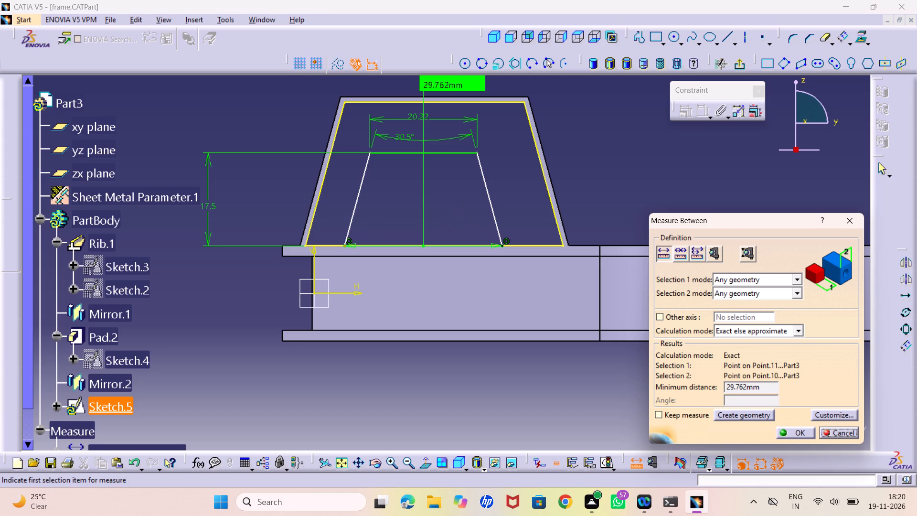
{"action": "left_click", "coordinate": [842, 222]}
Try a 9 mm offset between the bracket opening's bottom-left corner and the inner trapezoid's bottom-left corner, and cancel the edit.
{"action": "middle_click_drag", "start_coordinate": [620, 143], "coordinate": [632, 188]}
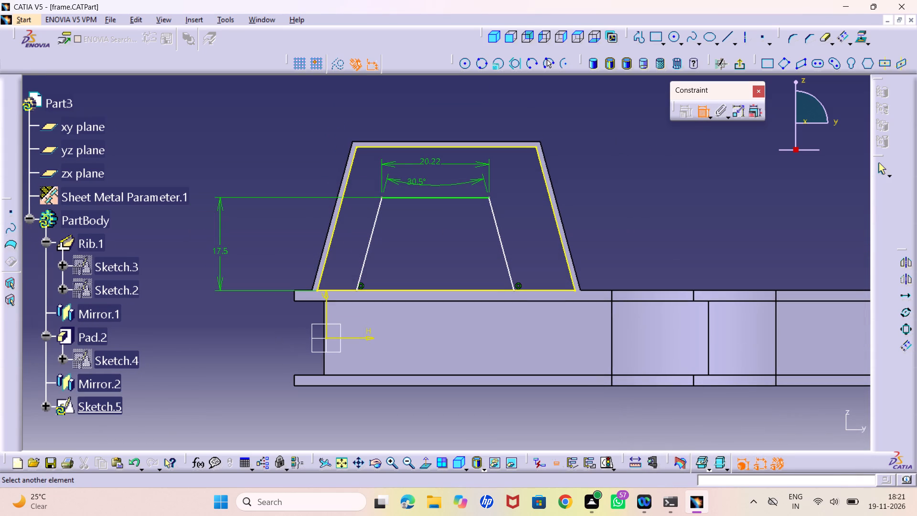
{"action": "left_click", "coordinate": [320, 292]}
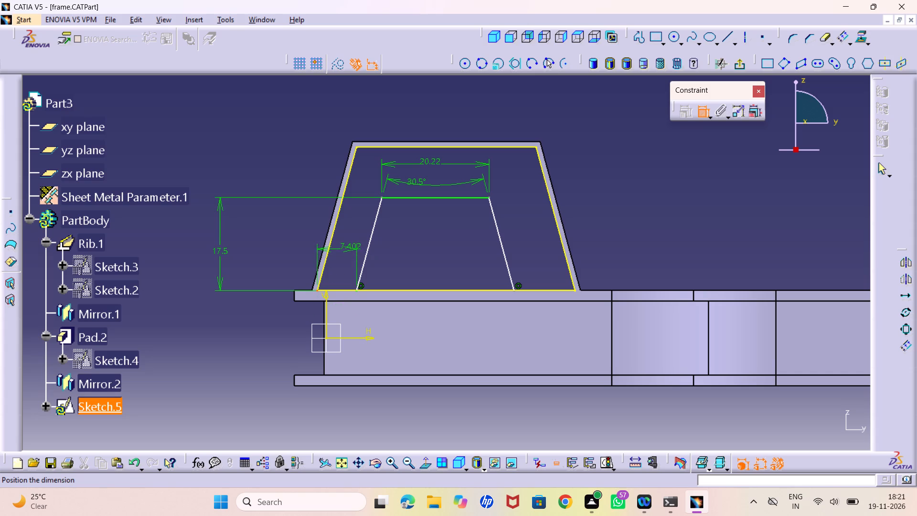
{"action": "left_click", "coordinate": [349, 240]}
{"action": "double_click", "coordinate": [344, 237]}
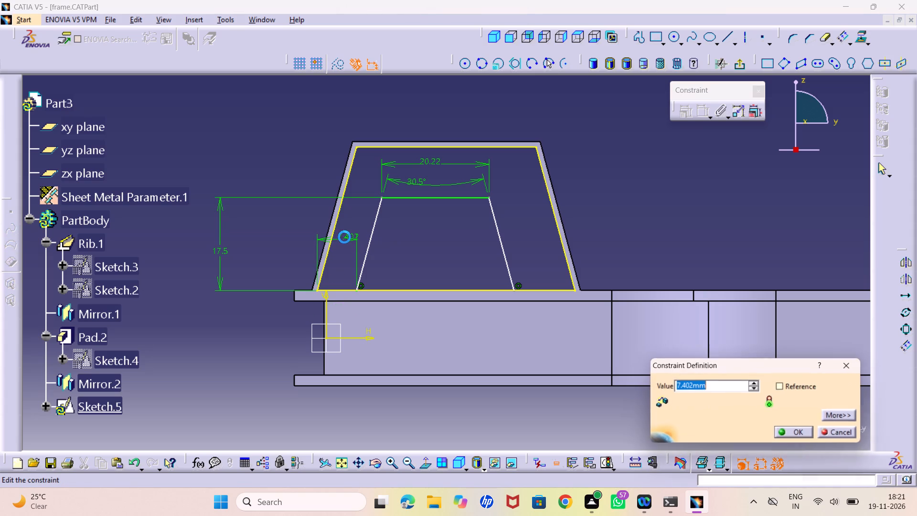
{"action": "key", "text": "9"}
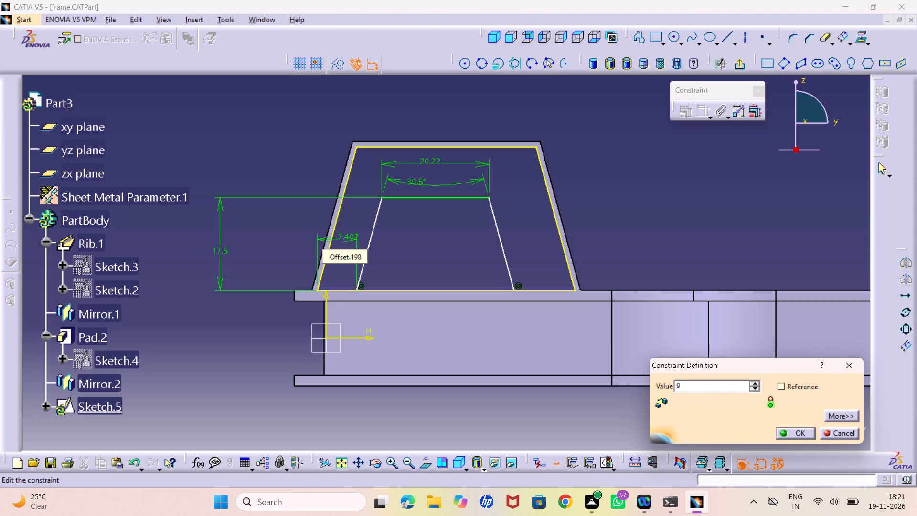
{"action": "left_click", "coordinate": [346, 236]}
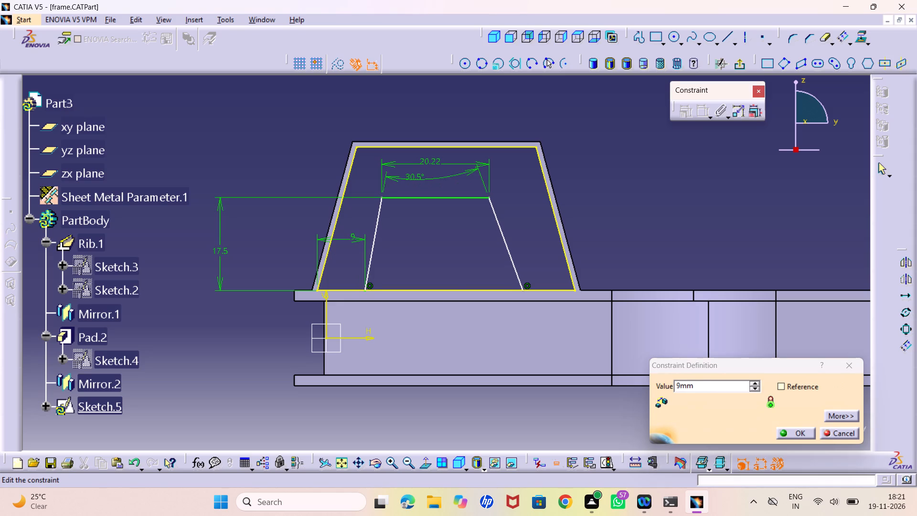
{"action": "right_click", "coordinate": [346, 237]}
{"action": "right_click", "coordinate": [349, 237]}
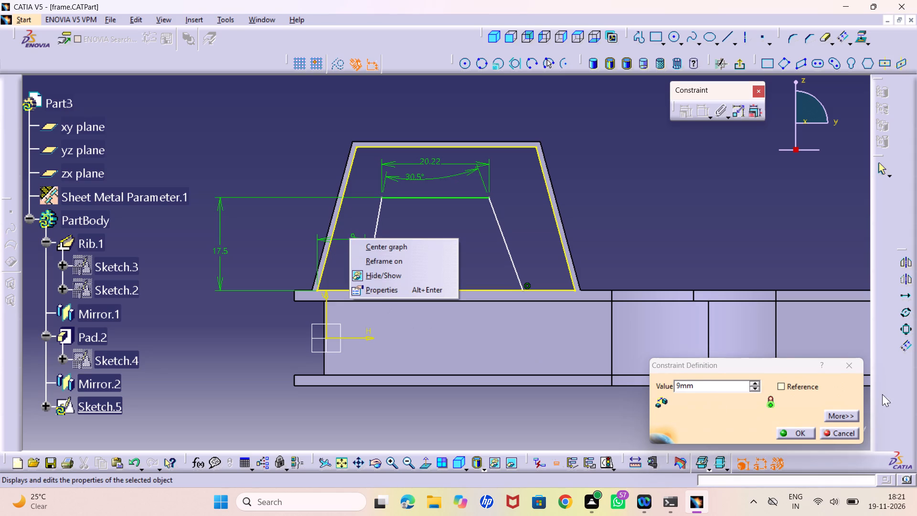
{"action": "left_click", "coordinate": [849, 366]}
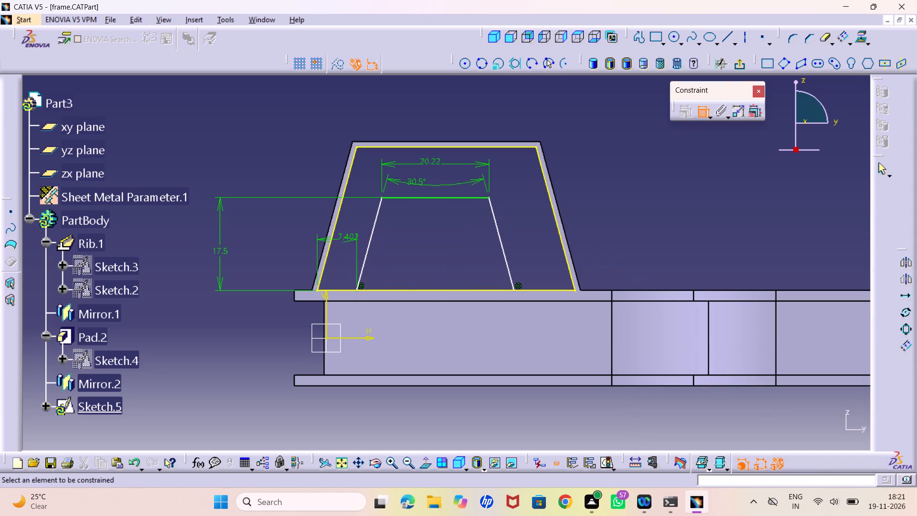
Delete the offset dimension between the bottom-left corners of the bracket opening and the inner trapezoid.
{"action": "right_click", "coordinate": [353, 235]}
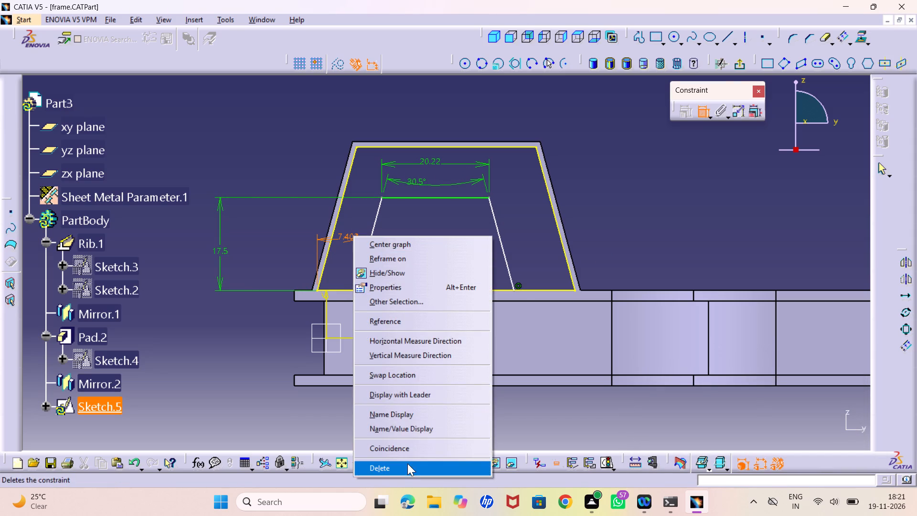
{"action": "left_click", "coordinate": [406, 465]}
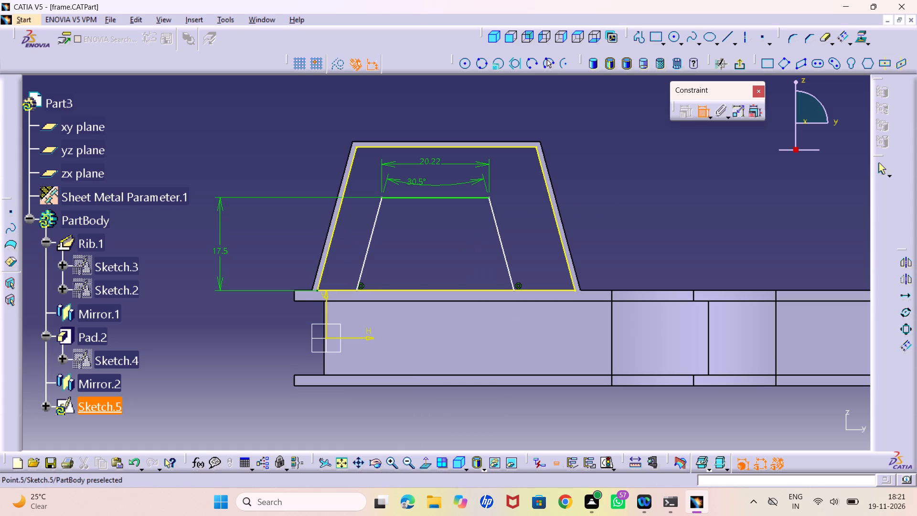
Dimension the offset between the bottom-left corners of the bracket opening and the inner trapezoid at 9.466 mm.
{"action": "left_click", "coordinate": [316, 292]}
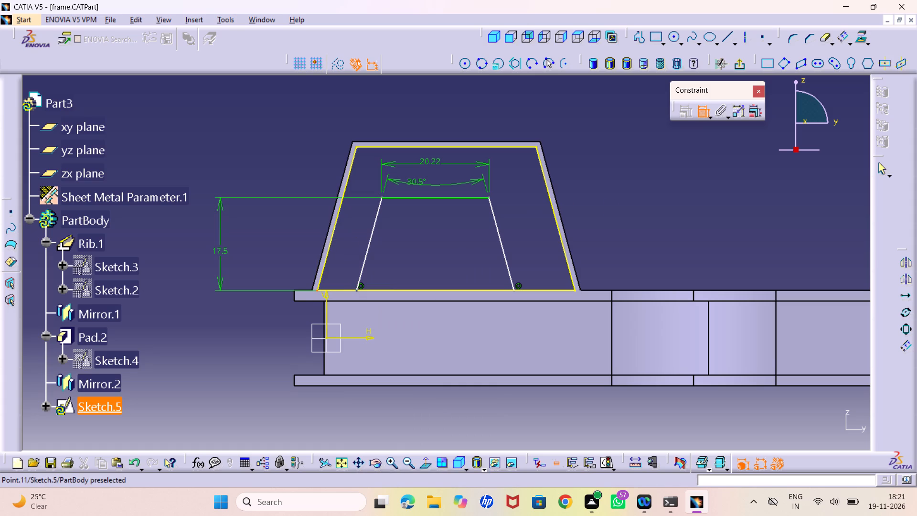
{"action": "left_click", "coordinate": [357, 289]}
{"action": "left_click", "coordinate": [346, 246]}
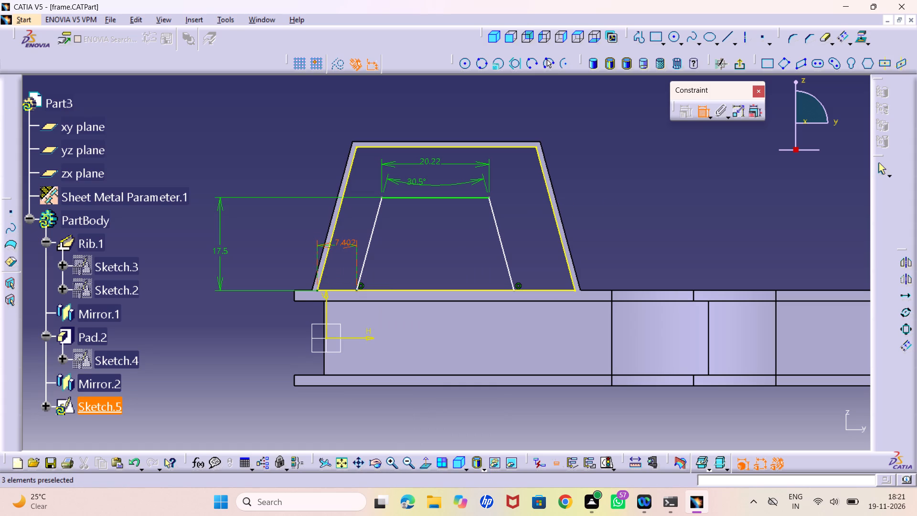
{"action": "double_click", "coordinate": [342, 242]}
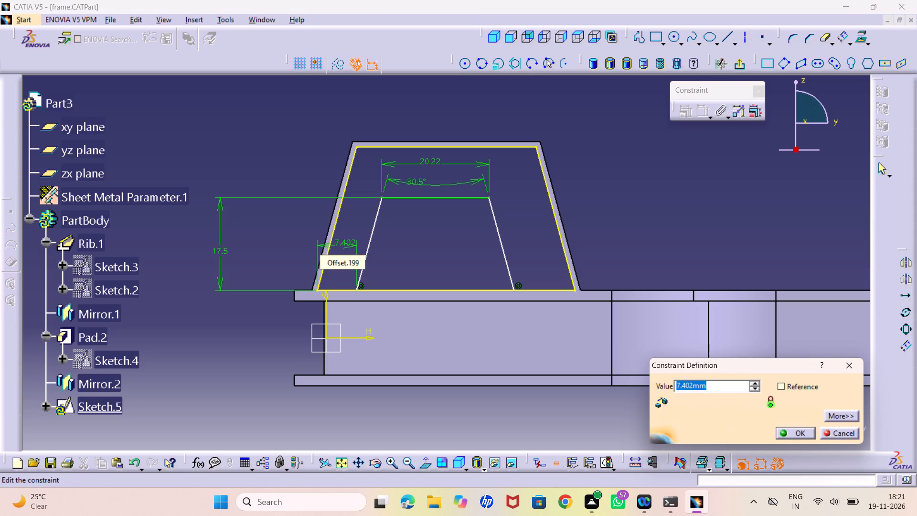
{"action": "type", "text": "9."}
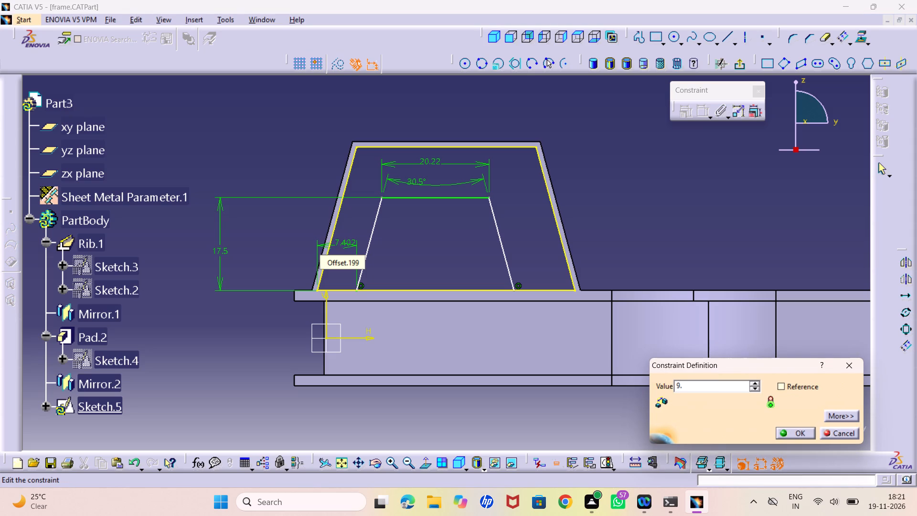
{"action": "type", "text": "466"}
{"action": "key", "text": "Return"}
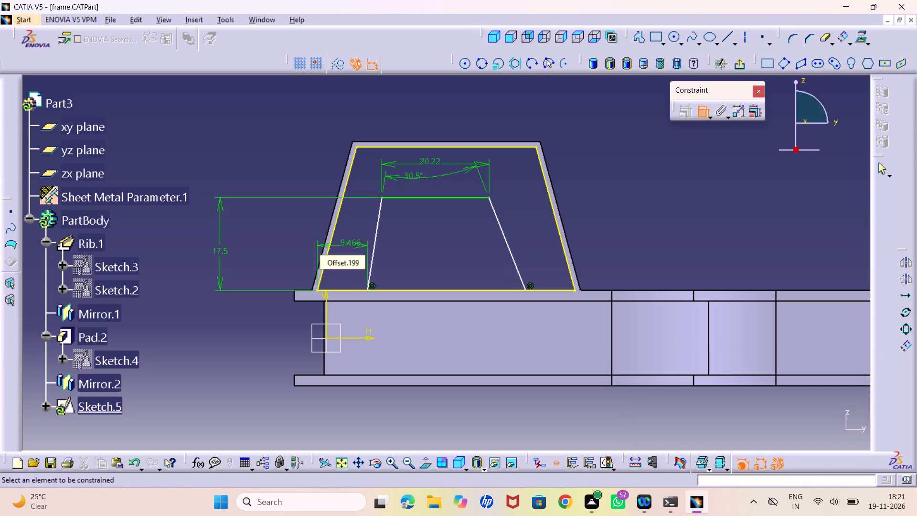
Dimension the offset between the bottom-right corners of the inner trapezoid and the bracket opening at 9.466 mm.
{"action": "left_click", "coordinate": [525, 289]}
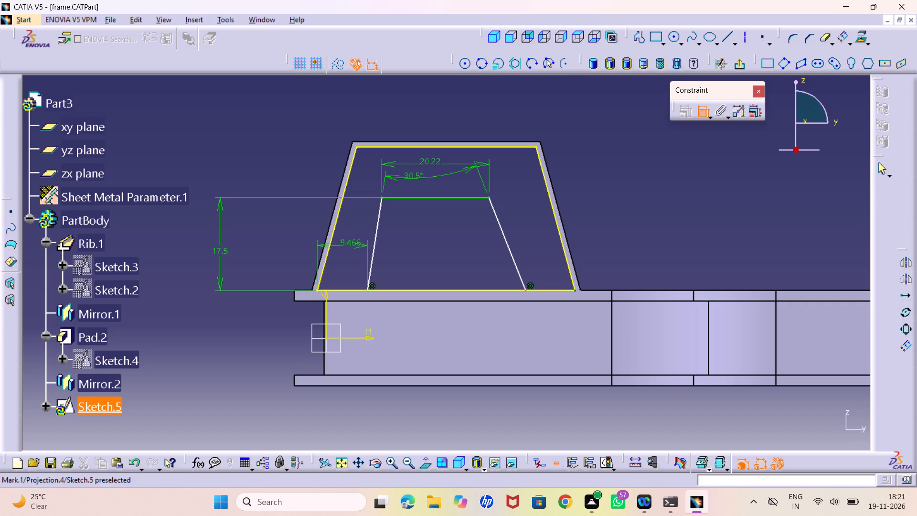
{"action": "left_click", "coordinate": [574, 289]}
{"action": "left_click", "coordinate": [579, 204]}
{"action": "double_click", "coordinate": [574, 199]}
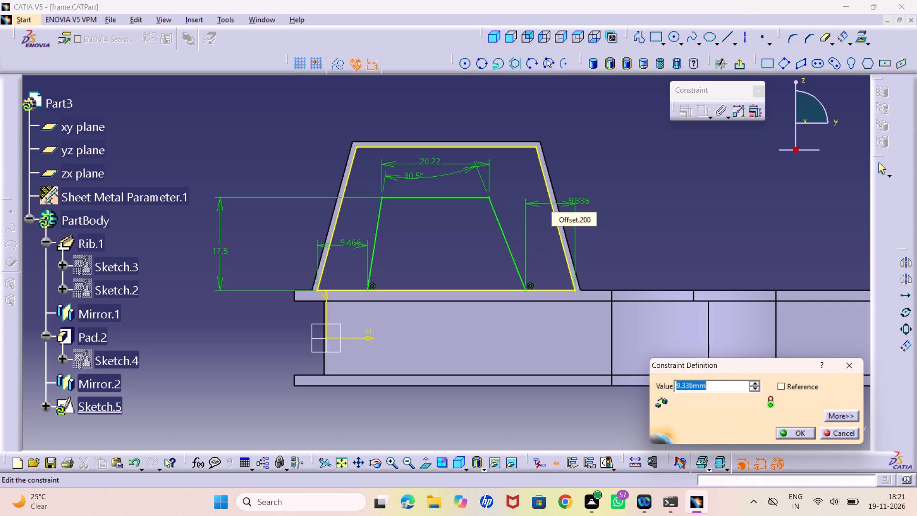
{"action": "type", "text": "9.466"}
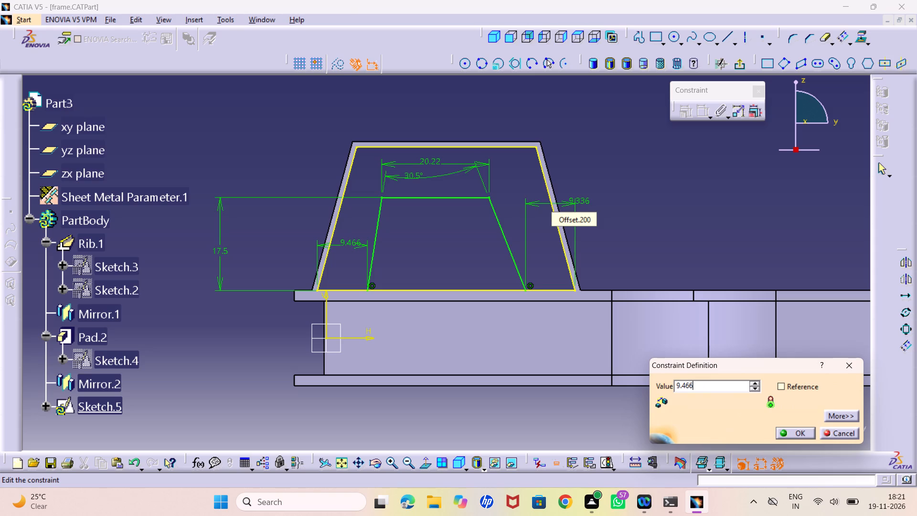
{"action": "key", "text": "Return"}
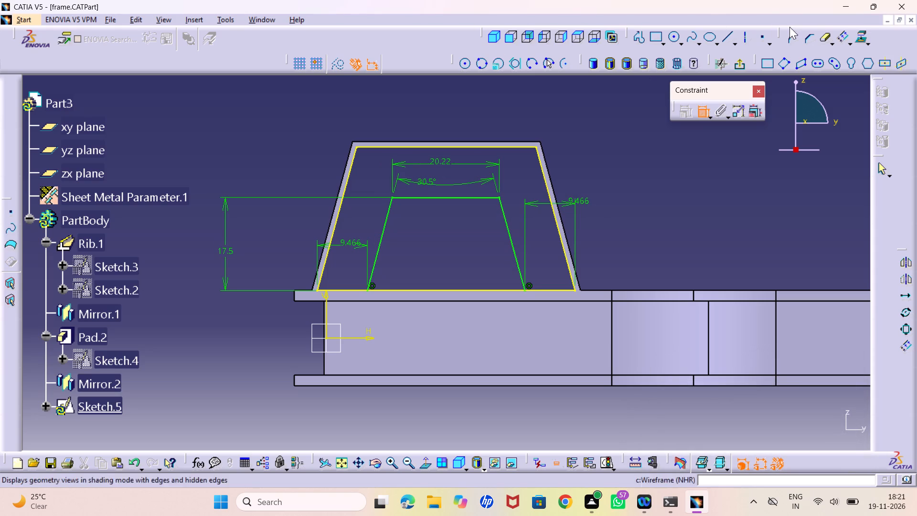
Offset the constrained inner trapezoid's two slanted sides and top line inward to create a smaller parallel profile.
{"action": "left_click", "coordinate": [829, 38]}
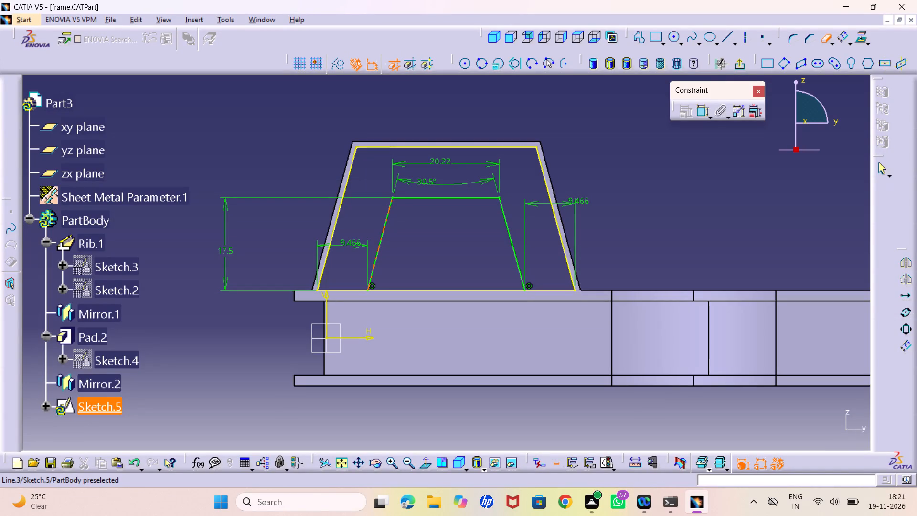
{"action": "left_click", "coordinate": [824, 42]}
{"action": "left_click", "coordinate": [386, 212], "text": "ctrl"}
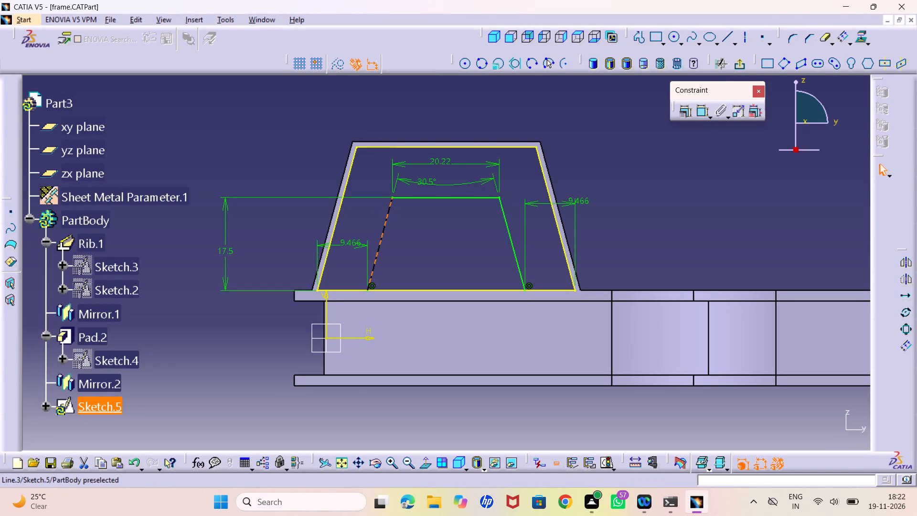
{"action": "left_click", "coordinate": [444, 196], "text": "ctrl"}
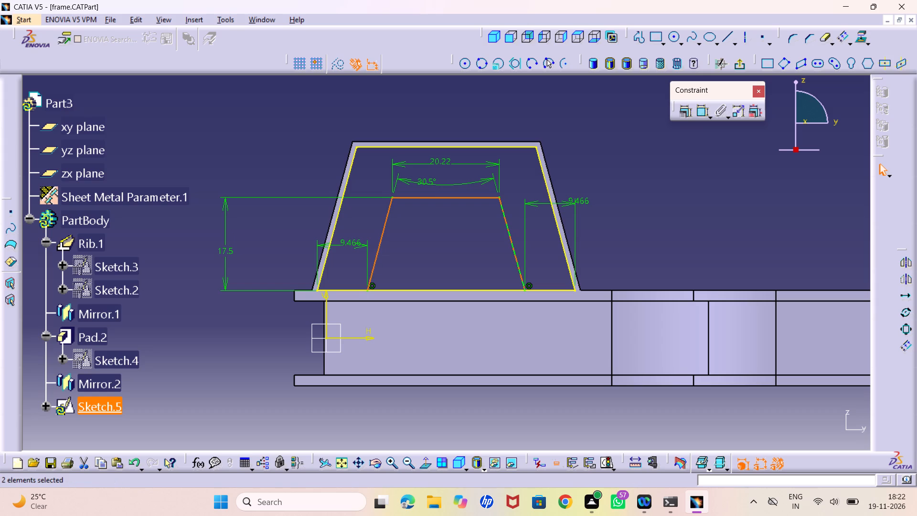
{"action": "left_click", "coordinate": [511, 235], "text": "ctrl"}
{"action": "left_click", "coordinate": [911, 347]}
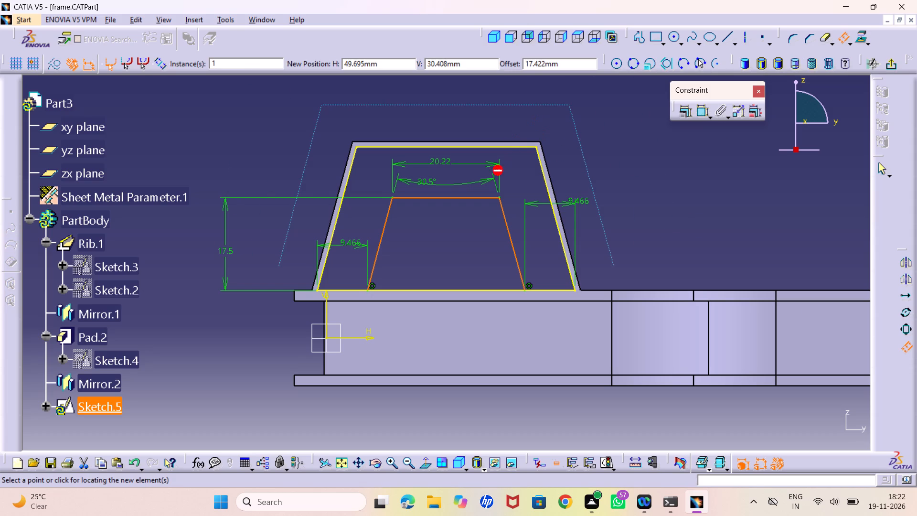
{"action": "left_click", "coordinate": [482, 207]}
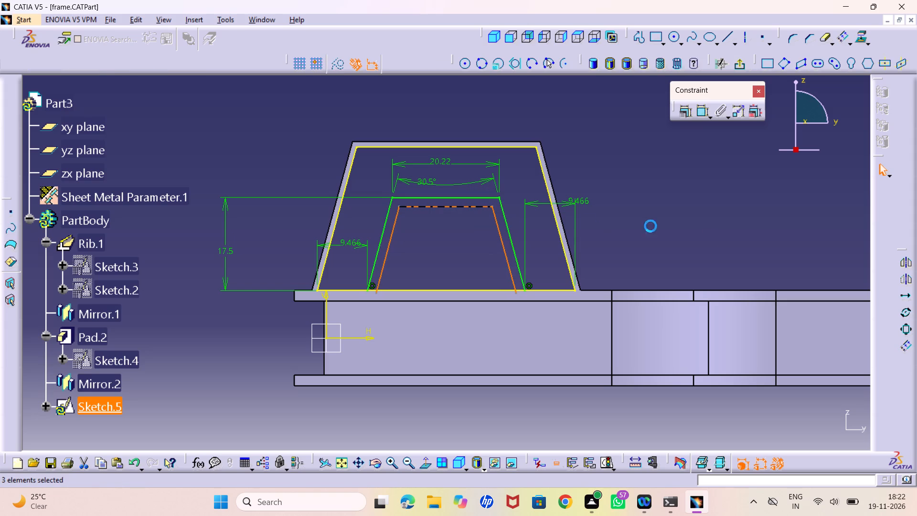
Make both bottom endpoints of the new offset profile coincident with the projected bottom line of the bracket opening.
{"action": "left_click", "coordinate": [731, 243]}
{"action": "left_click", "coordinate": [698, 114]}
{"action": "left_click_drag", "start_coordinate": [698, 114], "coordinate": [697, 122]}
{"action": "middle_click_drag", "start_coordinate": [462, 287], "coordinate": [445, 219]}
{"action": "right_click", "coordinate": [462, 285]}
{"action": "middle_click_drag", "start_coordinate": [458, 264], "coordinate": [467, 179]}
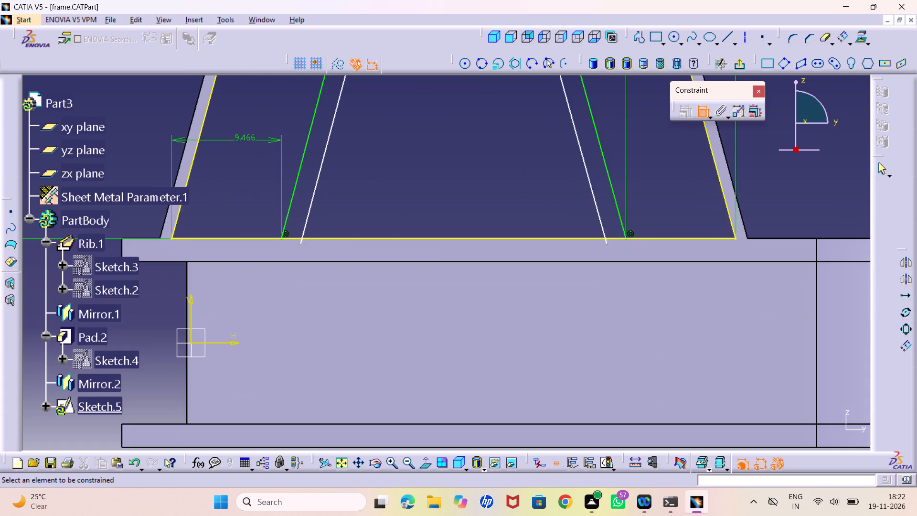
{"action": "left_click", "coordinate": [607, 246]}
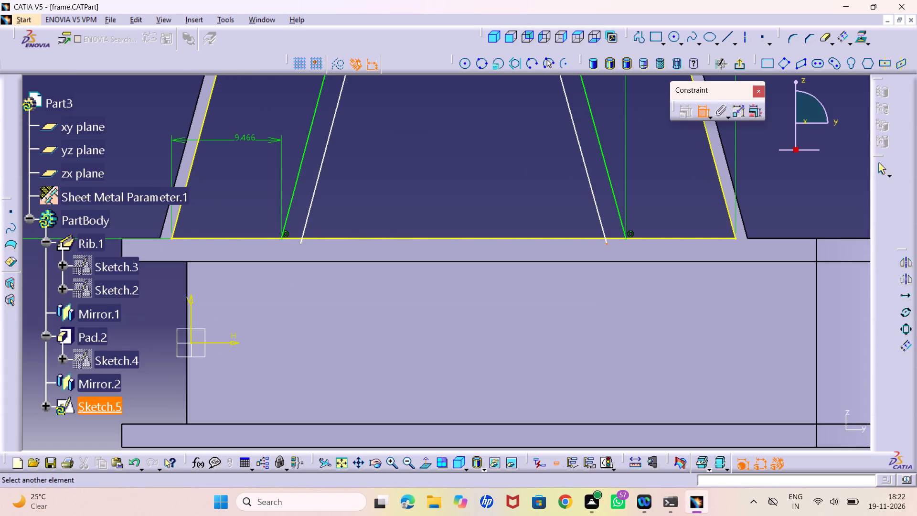
{"action": "left_click", "coordinate": [588, 237]}
{"action": "right_click", "coordinate": [564, 217]}
{"action": "left_click", "coordinate": [603, 281]}
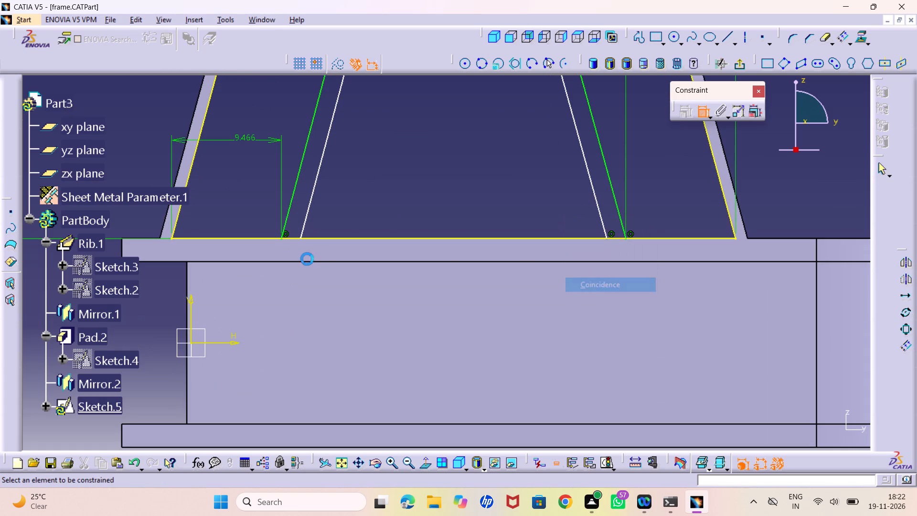
{"action": "left_click", "coordinate": [302, 236]}
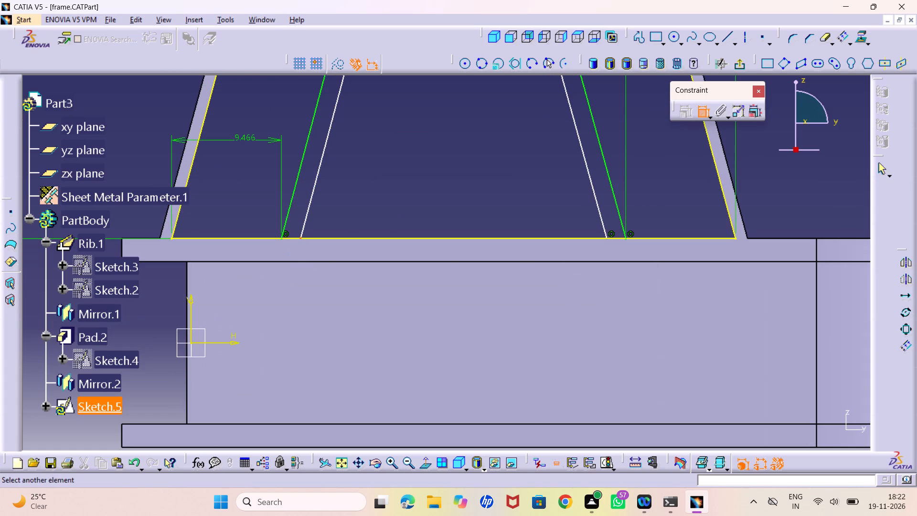
{"action": "left_click", "coordinate": [321, 237]}
{"action": "right_click", "coordinate": [337, 214]}
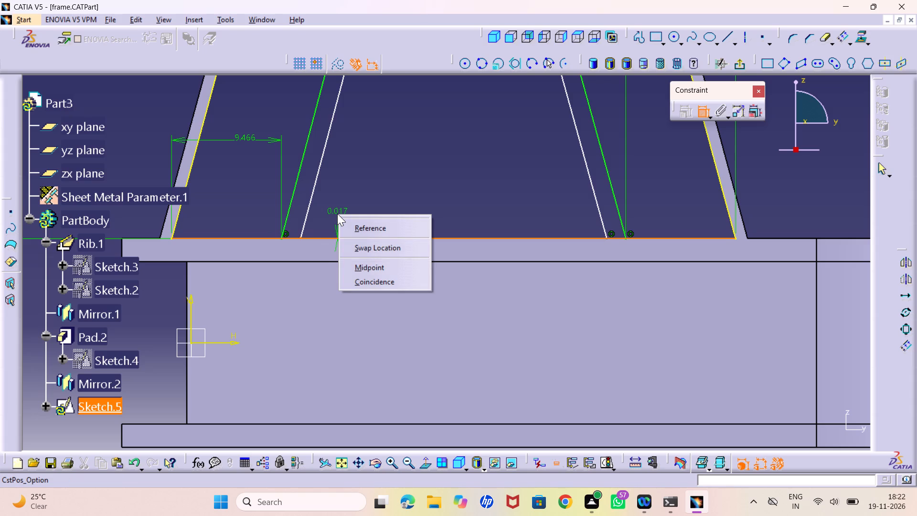
{"action": "left_click", "coordinate": [368, 279]}
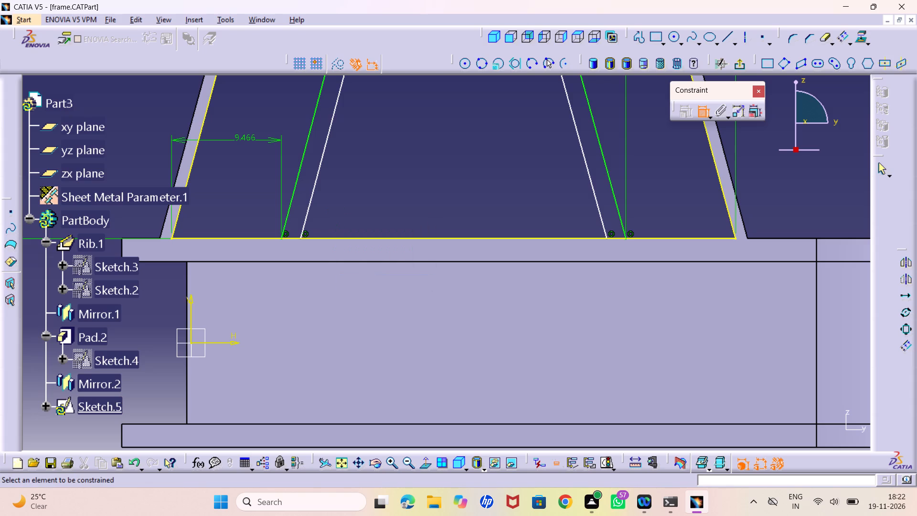
Save the frame part.
{"action": "key", "text": "ctrl+s"}
Constrain the distance between the right slanted lines of the inner trapezoid and its offset profile to 1 mm.
{"action": "middle_click_drag", "start_coordinate": [427, 159], "coordinate": [442, 205]}
{"action": "right_click", "coordinate": [427, 159]}
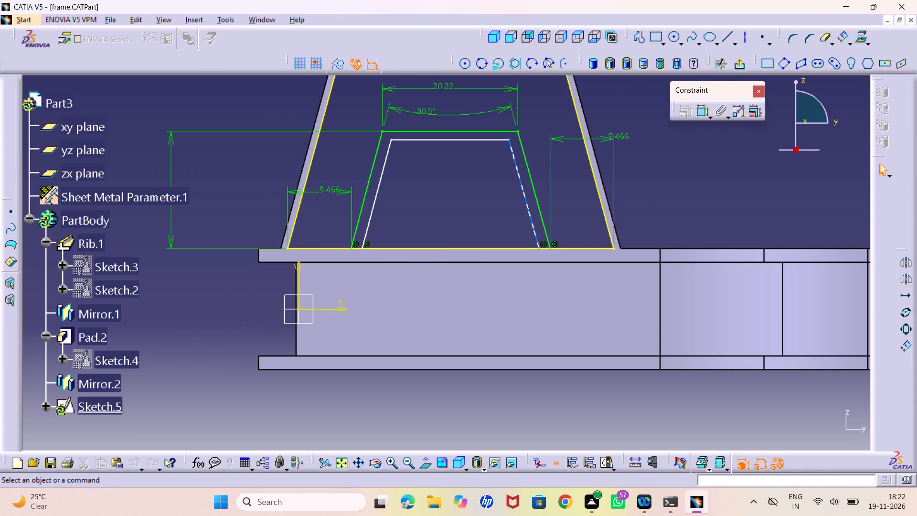
{"action": "left_click", "coordinate": [520, 174]}
{"action": "left_click", "coordinate": [527, 167]}
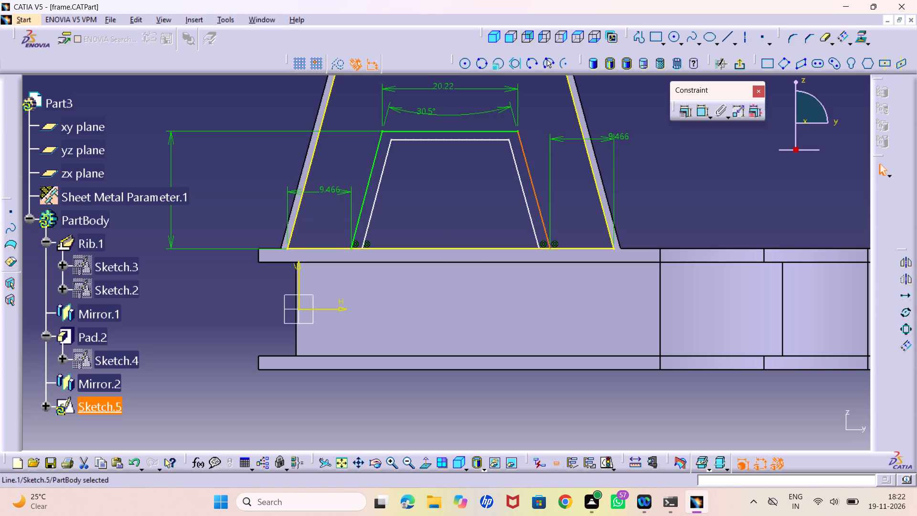
{"action": "left_click_drag", "start_coordinate": [680, 137], "coordinate": [684, 135]}
{"action": "double_click", "coordinate": [702, 110]}
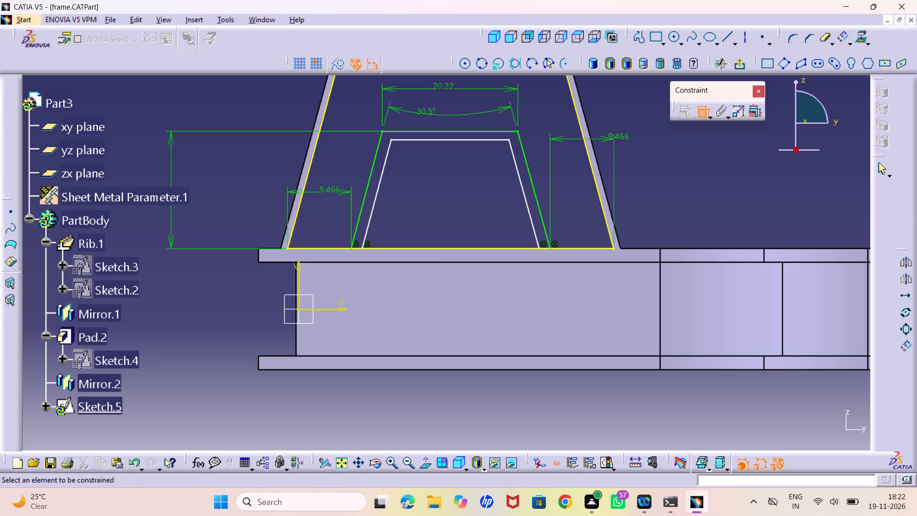
{"action": "left_click", "coordinate": [528, 172]}
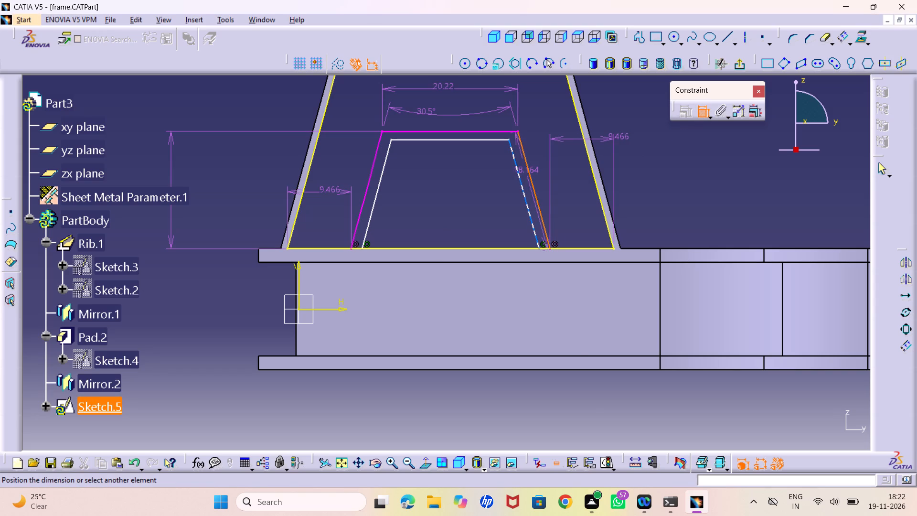
{"action": "left_click", "coordinate": [518, 179]}
{"action": "right_click", "coordinate": [508, 168]}
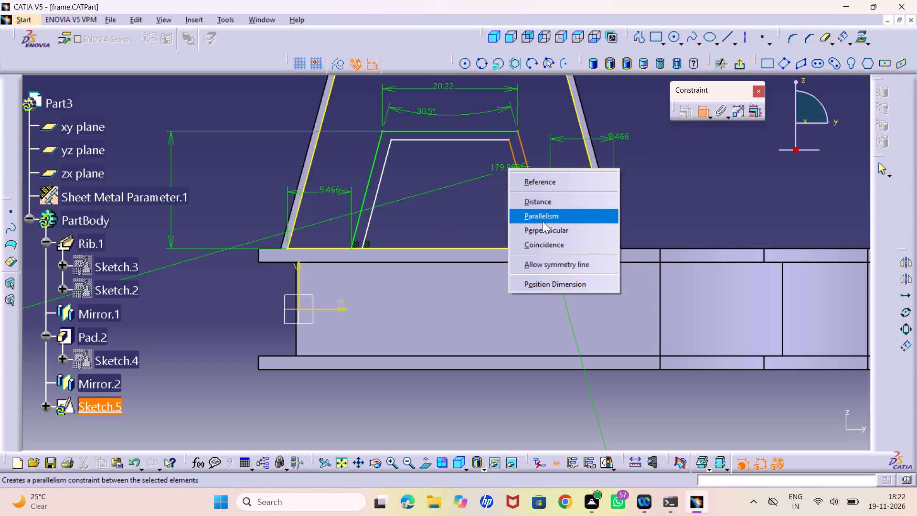
{"action": "left_click", "coordinate": [535, 199]}
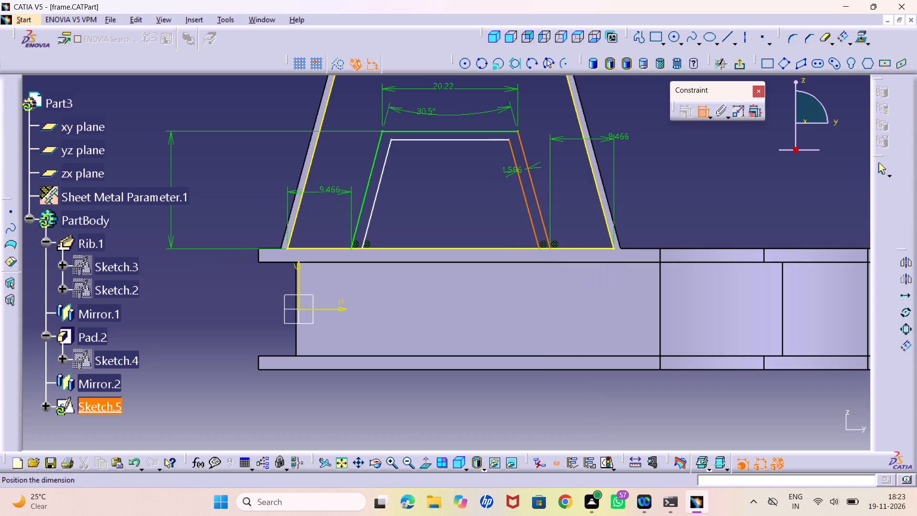
{"action": "left_click", "coordinate": [511, 170]}
{"action": "double_click", "coordinate": [509, 167]}
{"action": "key", "text": "1"}
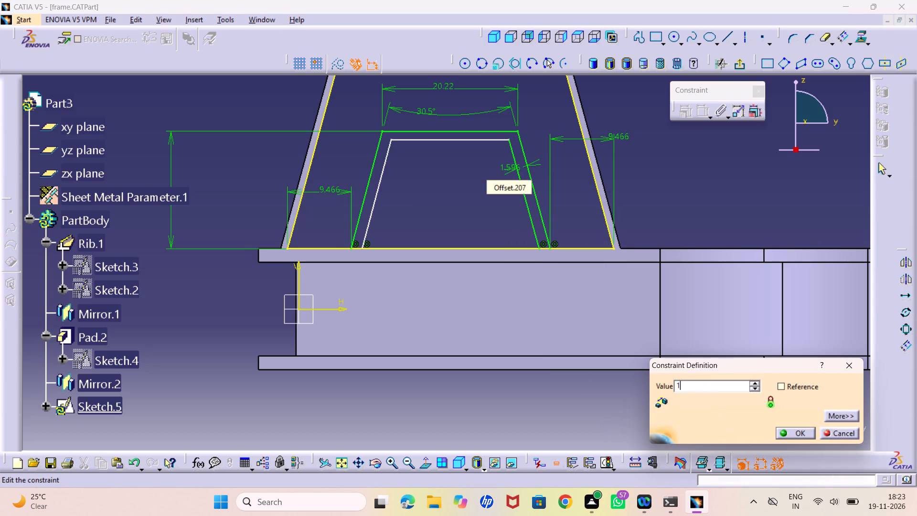
{"action": "key", "text": "Return"}
Constrain the distance between the top lines of the inner trapezoid and its offset profile to 1 mm.
{"action": "left_click", "coordinate": [446, 140]}
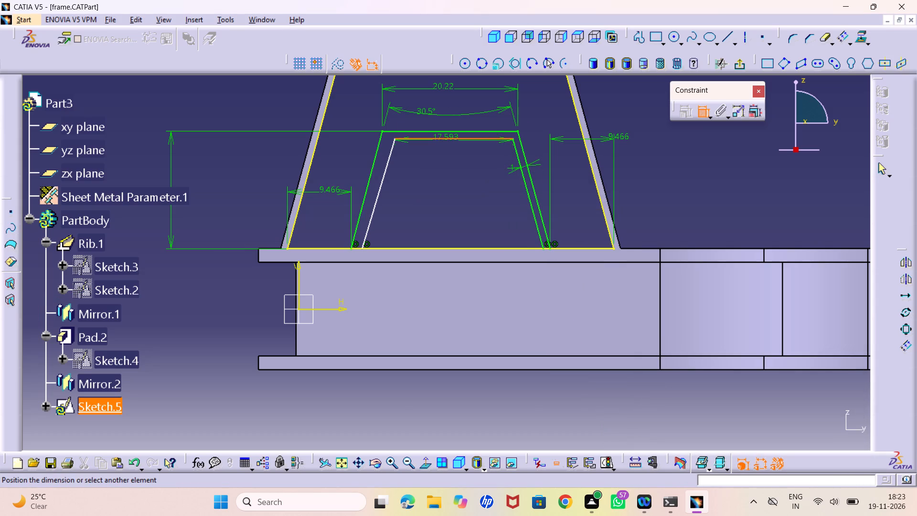
{"action": "left_click", "coordinate": [447, 131]}
{"action": "left_click", "coordinate": [535, 135]}
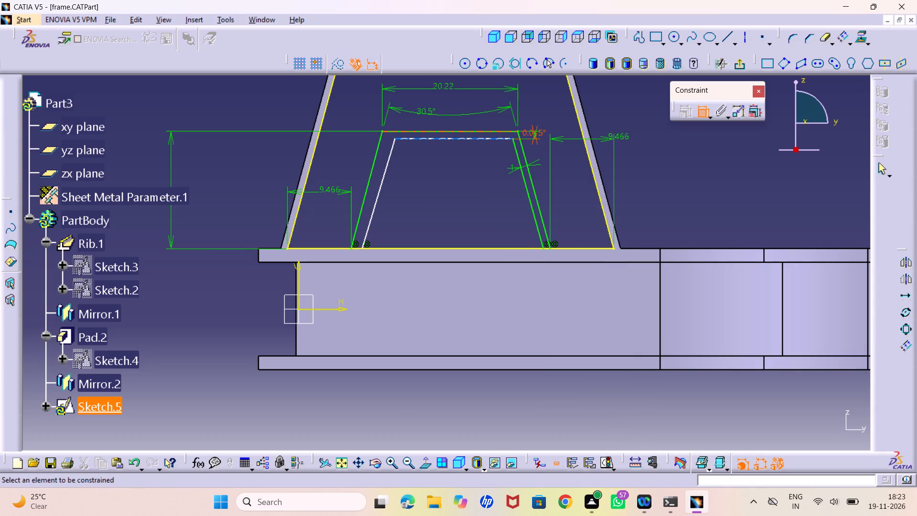
{"action": "right_click", "coordinate": [533, 132]}
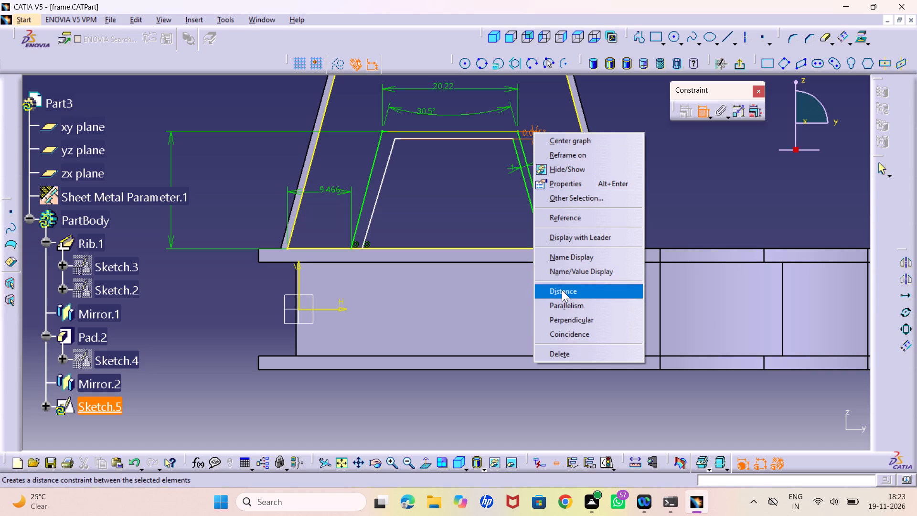
{"action": "left_click", "coordinate": [562, 290]}
{"action": "double_click", "coordinate": [390, 131]}
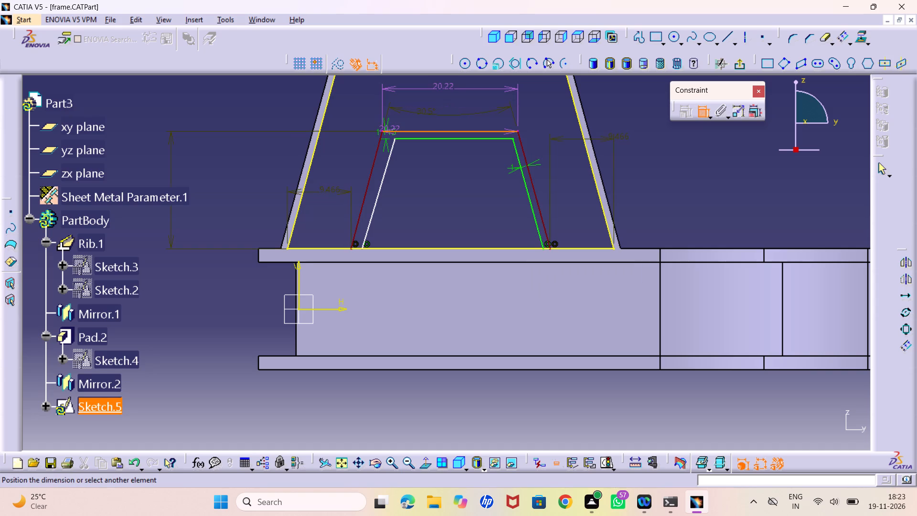
{"action": "left_click", "coordinate": [458, 175]}
{"action": "right_click", "coordinate": [455, 173]}
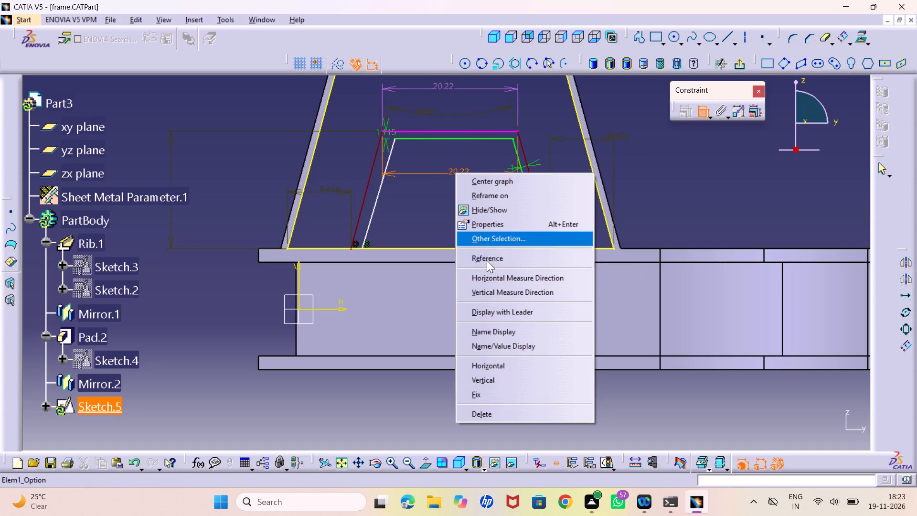
{"action": "left_click", "coordinate": [497, 416]}
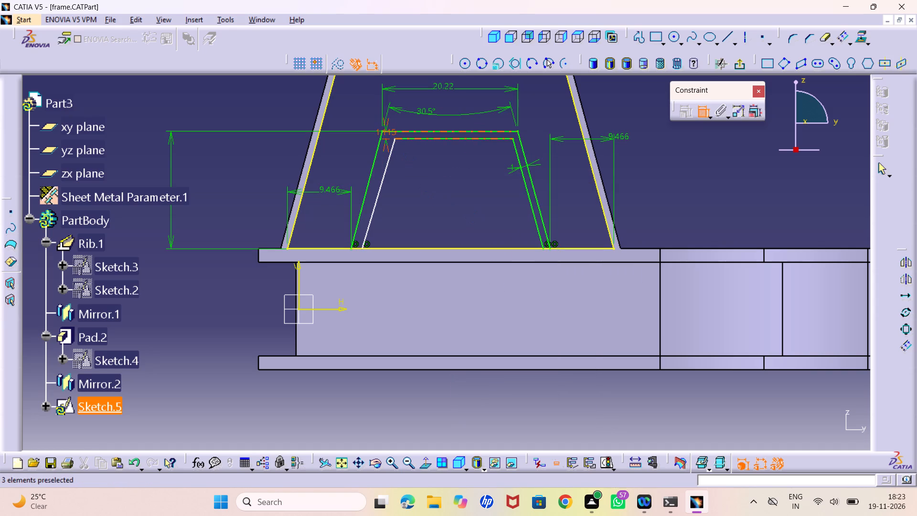
{"action": "left_click_drag", "start_coordinate": [388, 145], "coordinate": [378, 150]}
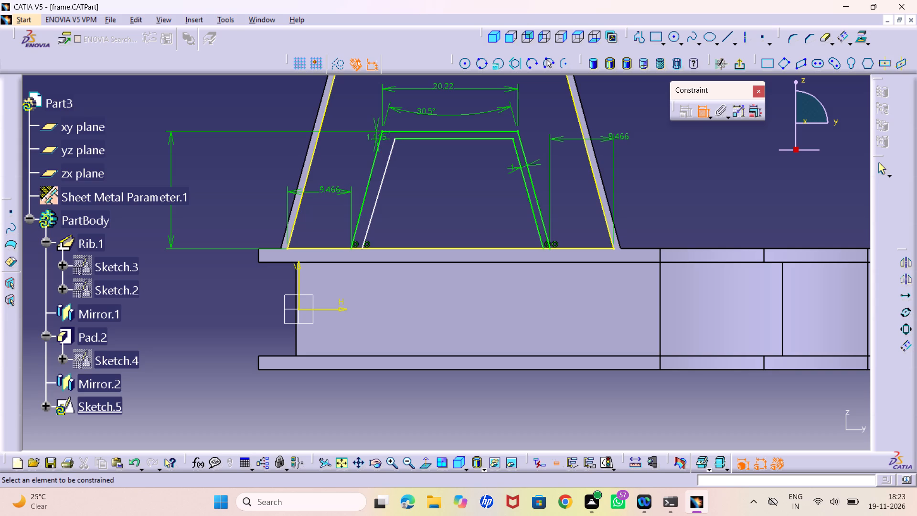
{"action": "left_click_drag", "start_coordinate": [378, 150], "coordinate": [365, 152]}
{"action": "double_click", "coordinate": [359, 136]}
{"action": "key", "text": "1"}
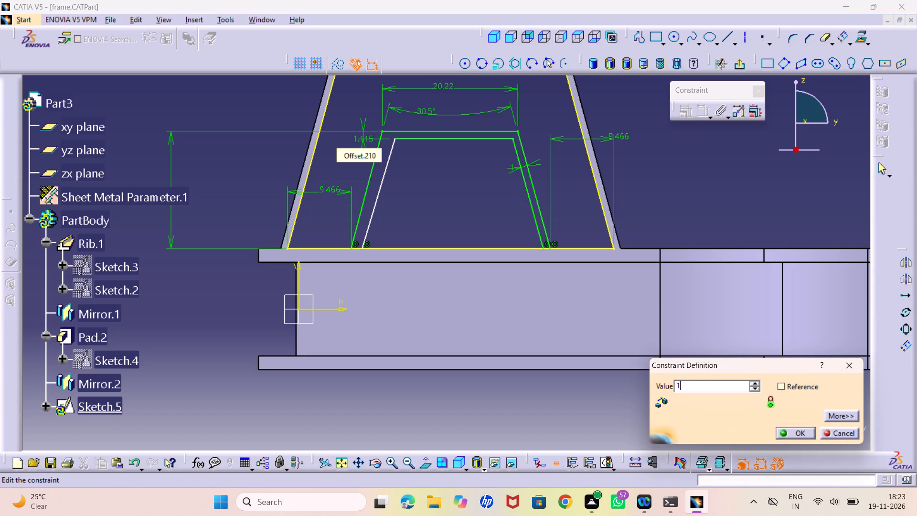
{"action": "key", "text": "Return"}
Constrain the distance between the left slanted lines of the inner trapezoid and its offset profile to 1 mm.
{"action": "left_click", "coordinate": [373, 162]}
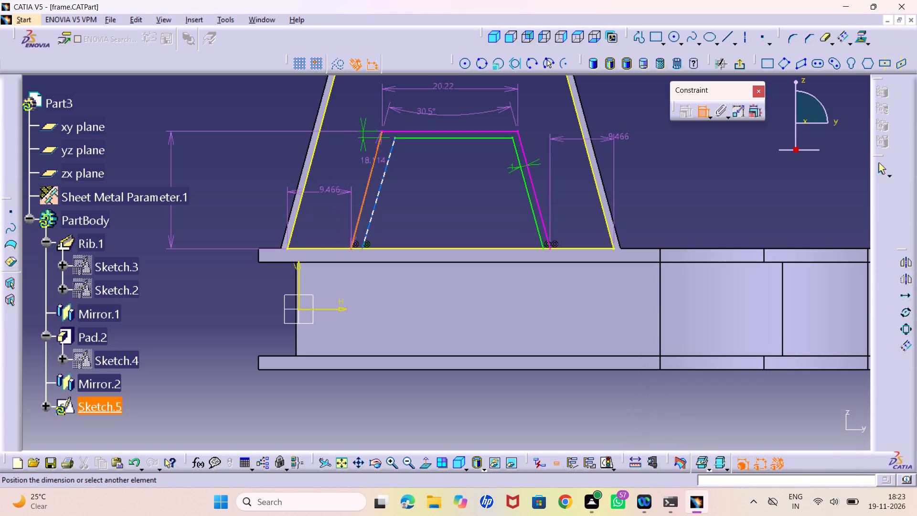
{"action": "left_click", "coordinate": [389, 167]}
{"action": "right_click", "coordinate": [407, 161]}
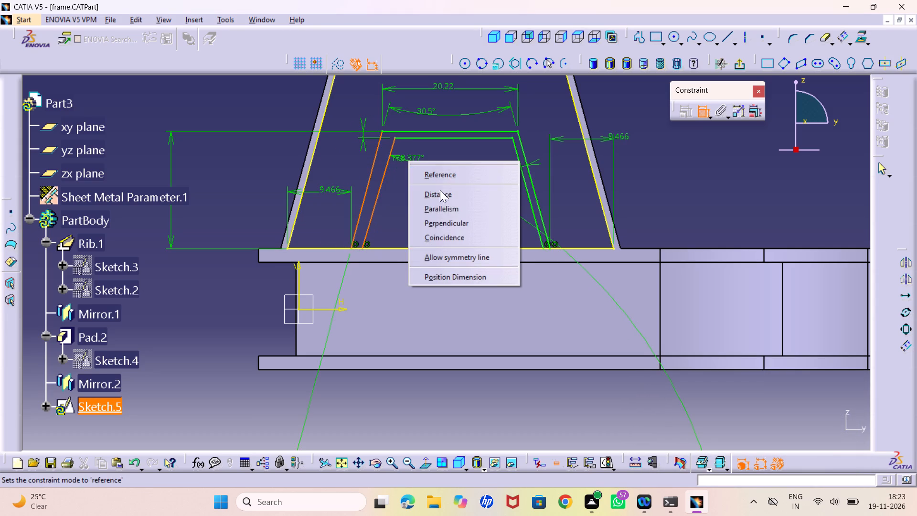
{"action": "left_click", "coordinate": [439, 198]}
{"action": "left_click", "coordinate": [389, 168]}
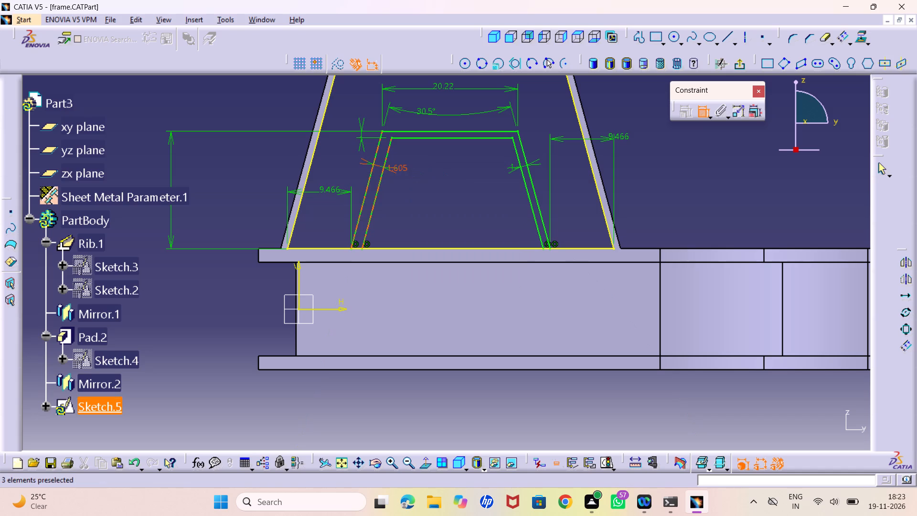
{"action": "double_click", "coordinate": [398, 166]}
{"action": "key", "text": "1"}
{"action": "key", "text": "Return"}
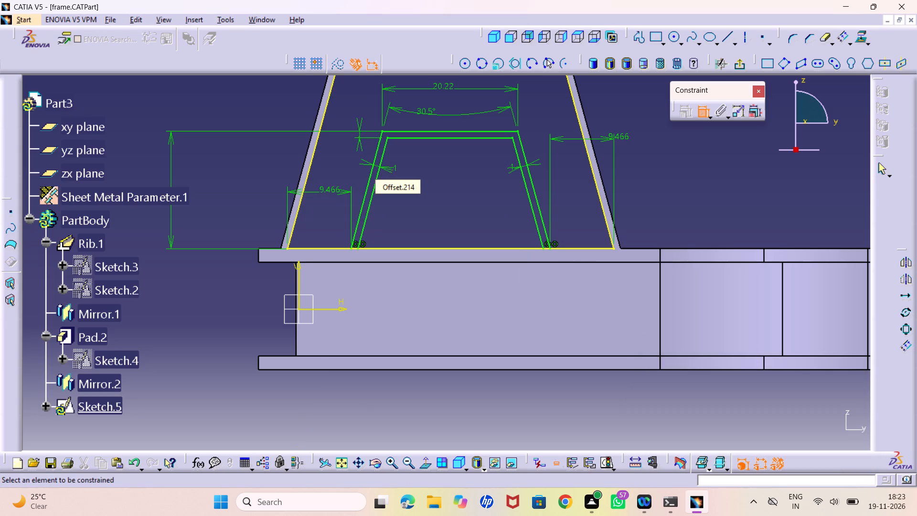
Quick-trim the projected bracket opening's top and slanted lines, plus the bottom line's portions outside the inner trapezoid.
{"action": "middle_click_drag", "start_coordinate": [440, 213], "coordinate": [442, 236]}
{"action": "right_click", "coordinate": [440, 213]}
{"action": "middle_click_drag", "start_coordinate": [481, 182], "coordinate": [472, 219]}
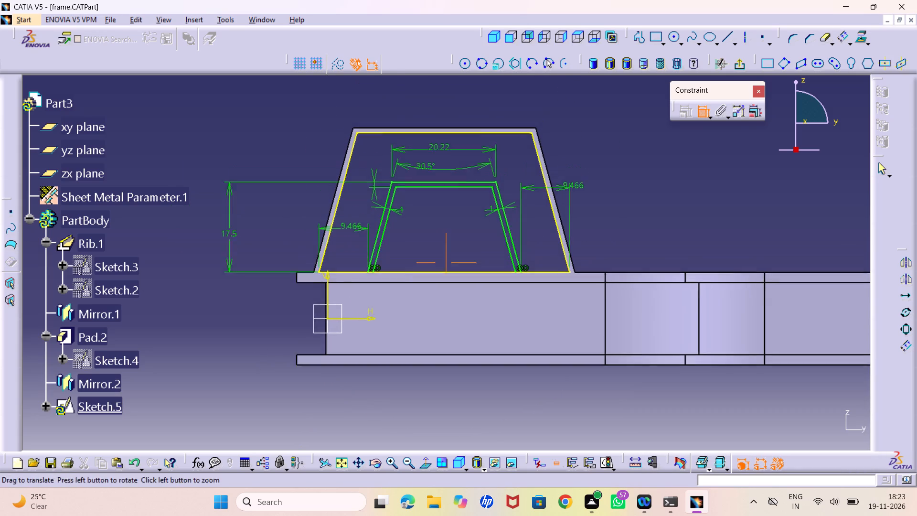
{"action": "middle_click_drag", "start_coordinate": [472, 219], "coordinate": [472, 221]}
{"action": "left_click", "coordinate": [705, 110]}
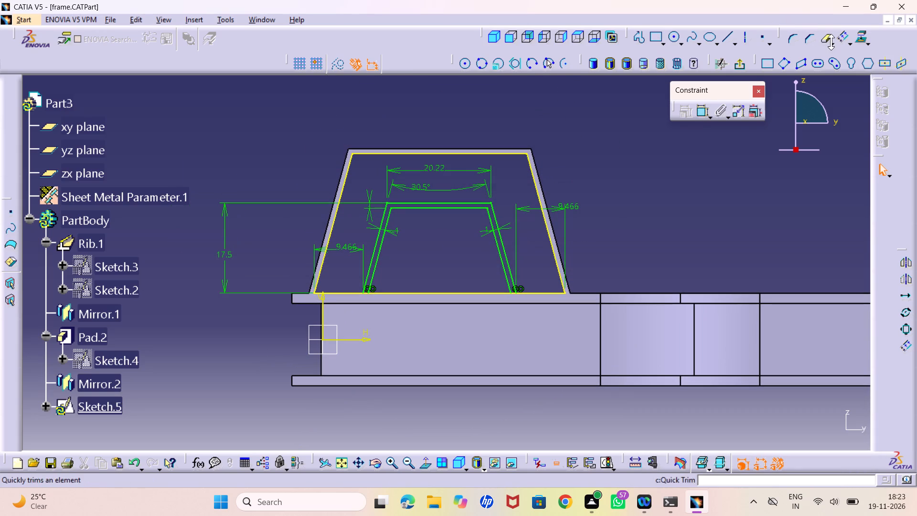
{"action": "double_click", "coordinate": [825, 34]}
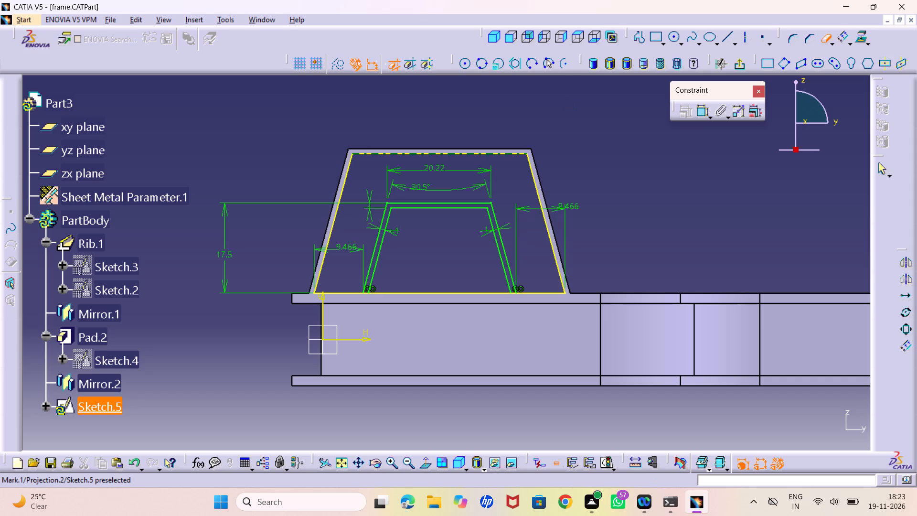
{"action": "left_click", "coordinate": [364, 155]}
{"action": "left_click", "coordinate": [349, 170]}
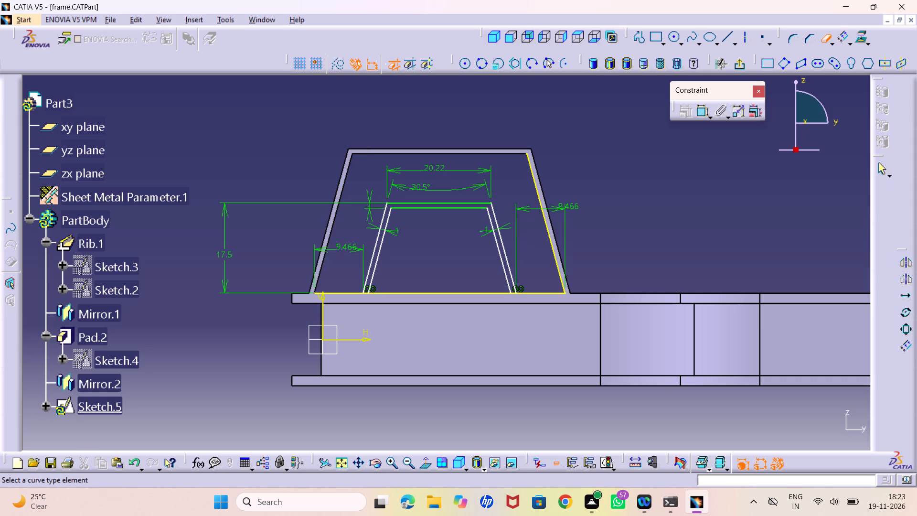
{"action": "left_click", "coordinate": [536, 188]}
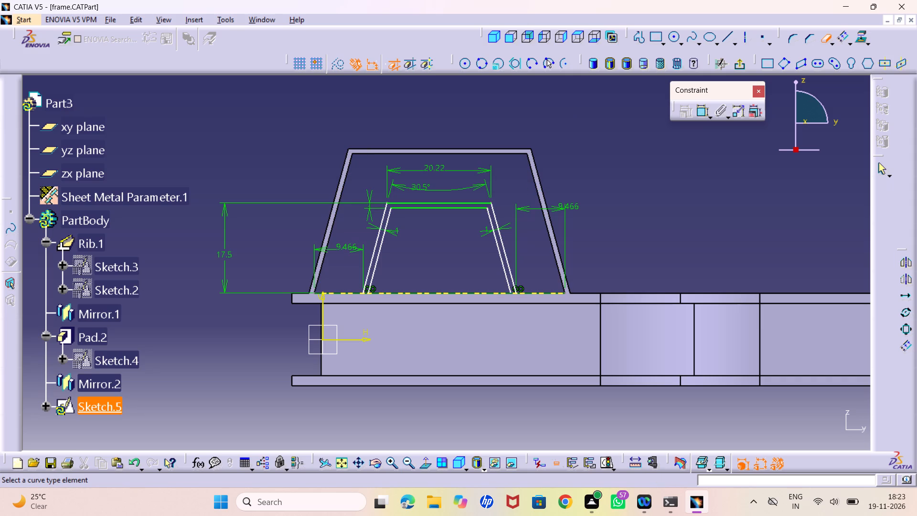
{"action": "left_click", "coordinate": [530, 292]}
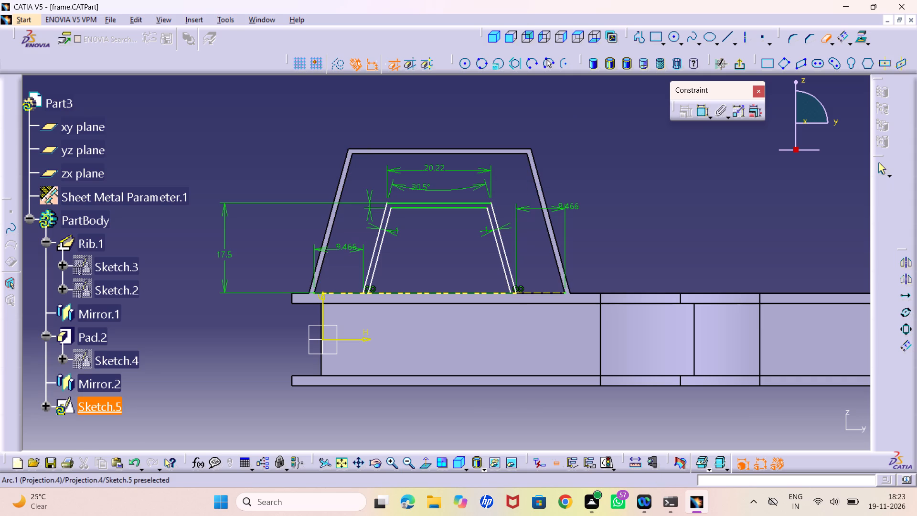
{"action": "left_click", "coordinate": [341, 294]}
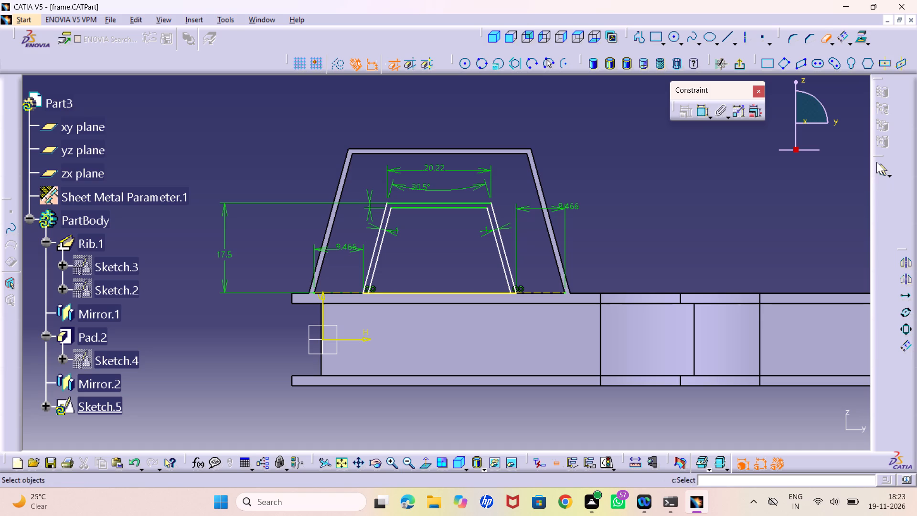
Exit the sketch and start a Pad using it as the profile.
{"action": "left_click", "coordinate": [744, 61]}
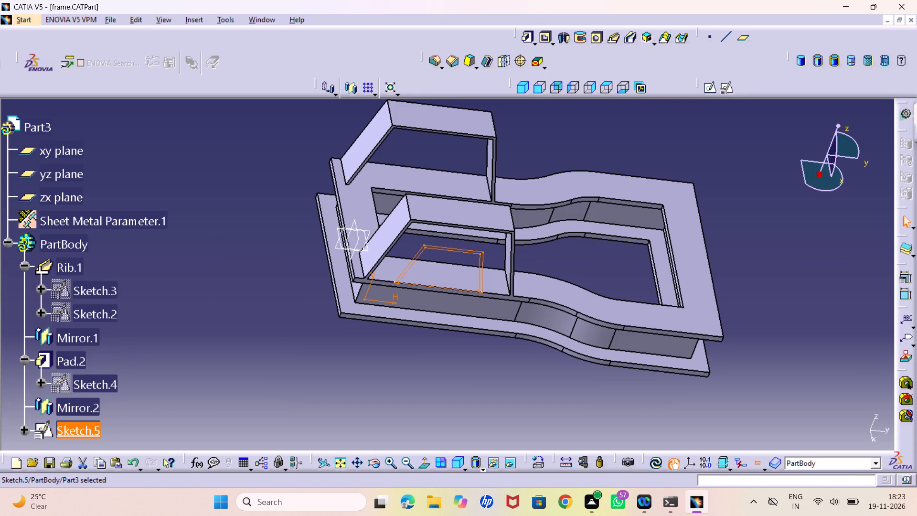
{"action": "left_click", "coordinate": [529, 41]}
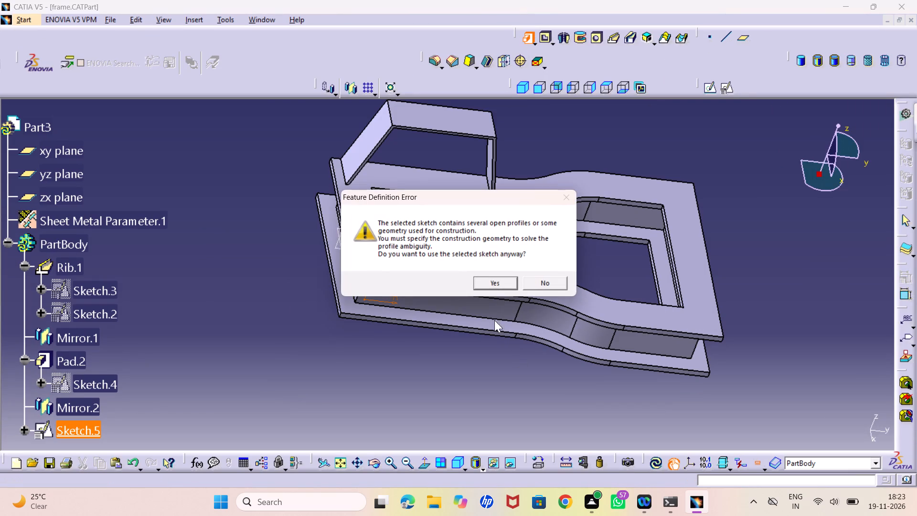
{"action": "left_click", "coordinate": [502, 282]}
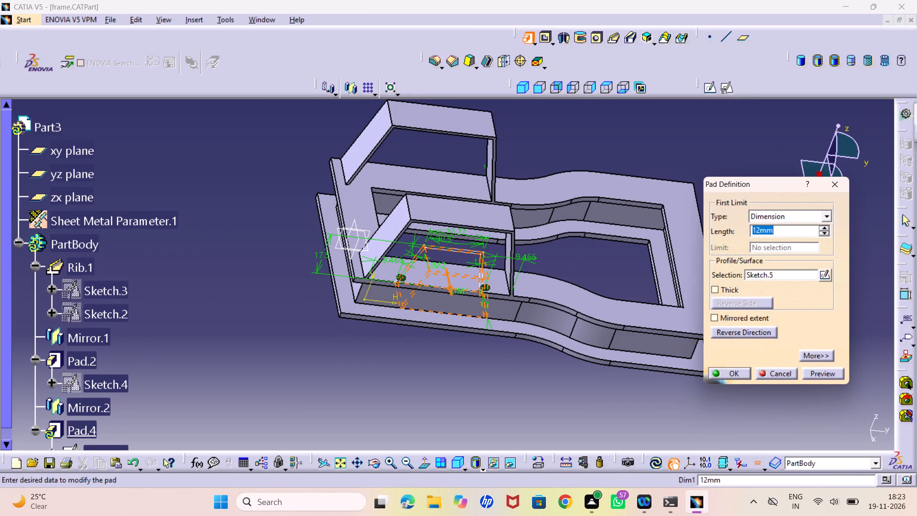
Edit the pad's sketch to trim the projected bottom line between the offset profile's legs, and return to the pad definition.
{"action": "double_click", "coordinate": [829, 276]}
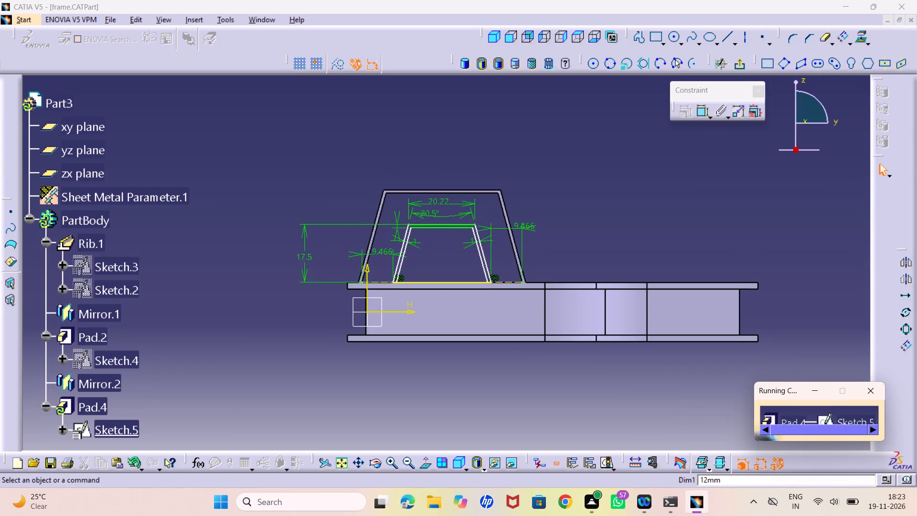
{"action": "left_click", "coordinate": [824, 36]}
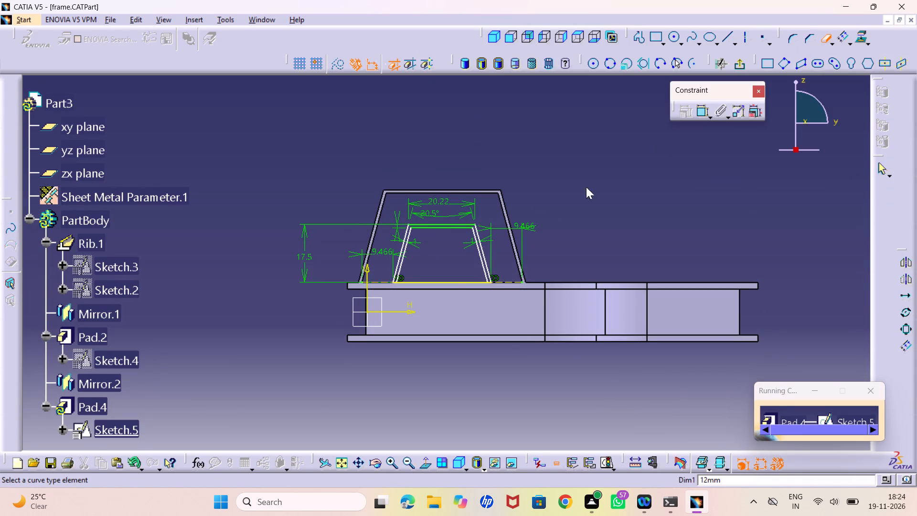
{"action": "left_click", "coordinate": [422, 285]}
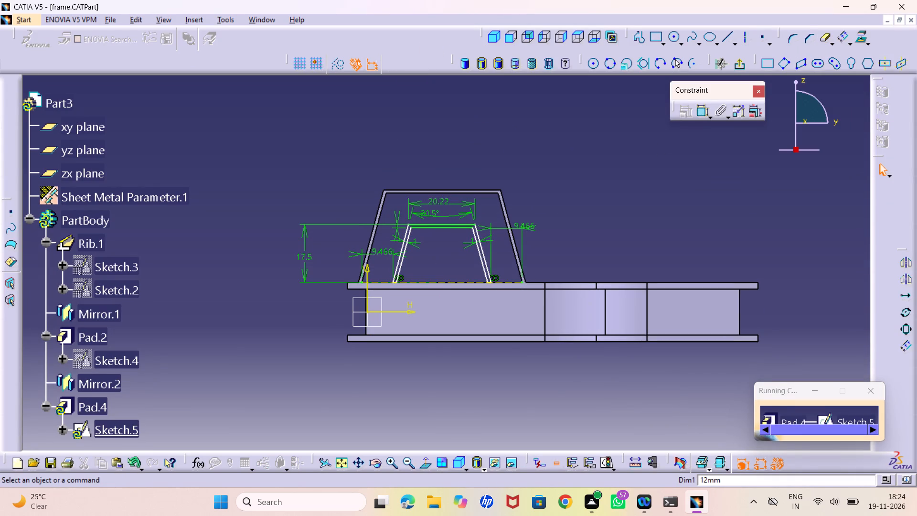
{"action": "middle_click_drag", "start_coordinate": [443, 265], "coordinate": [431, 213]}
{"action": "right_click", "coordinate": [443, 265]}
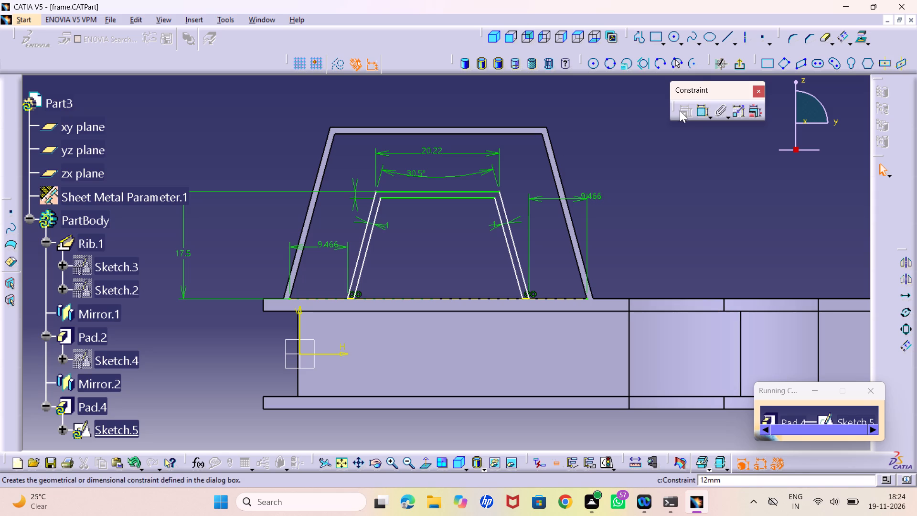
{"action": "left_click", "coordinate": [742, 67]}
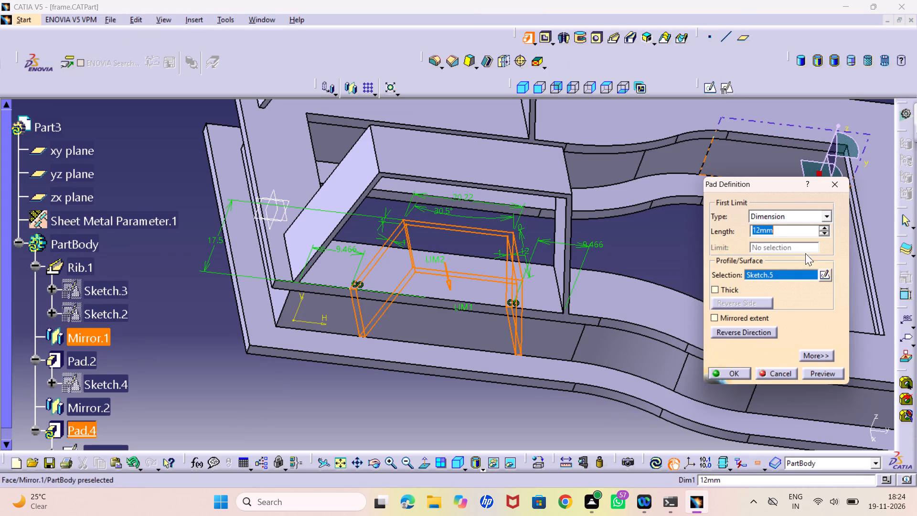
Reverse the direction of the inner bracket's pad and create it with a 12 mm length.
{"action": "left_click", "coordinate": [742, 334]}
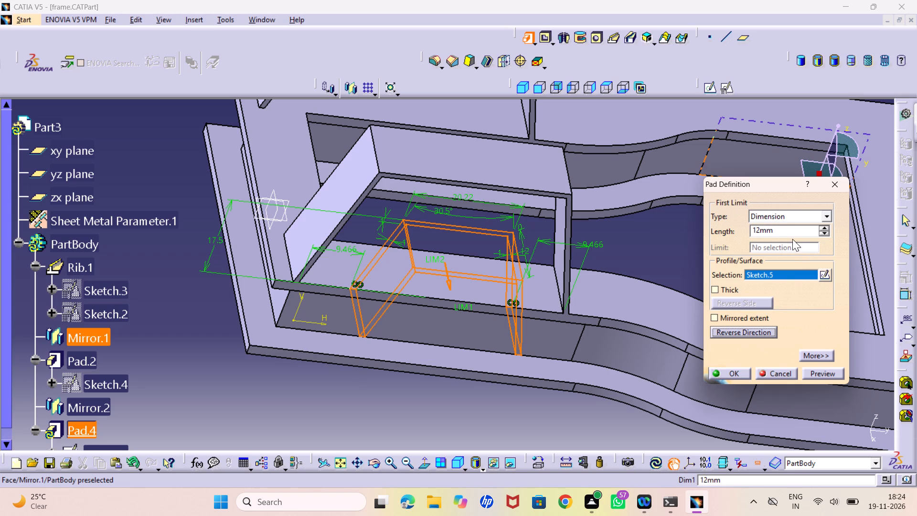
{"action": "left_click", "coordinate": [732, 374]}
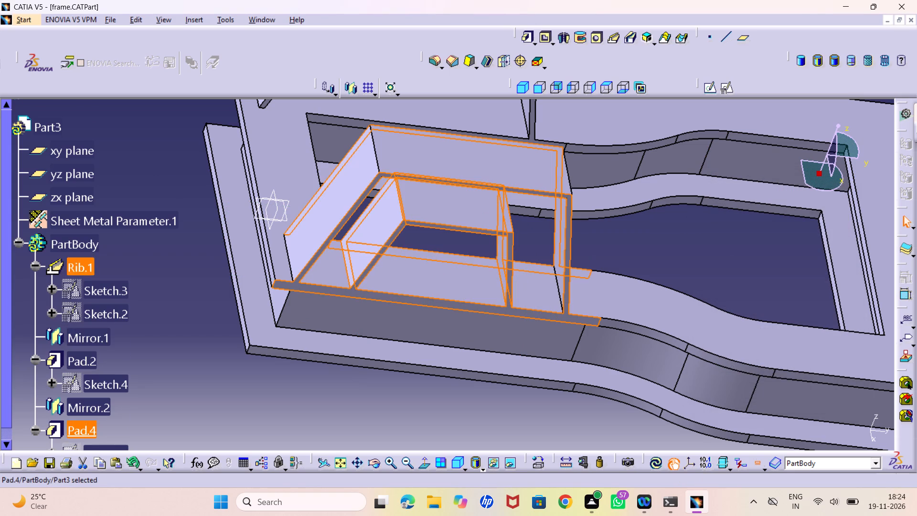
Mirror the smaller bracket's pad about the yz plane onto the opposite side of the frame.
{"action": "scroll", "coordinate": [175, 258], "scroll_direction": "down", "scroll_amount": 5}
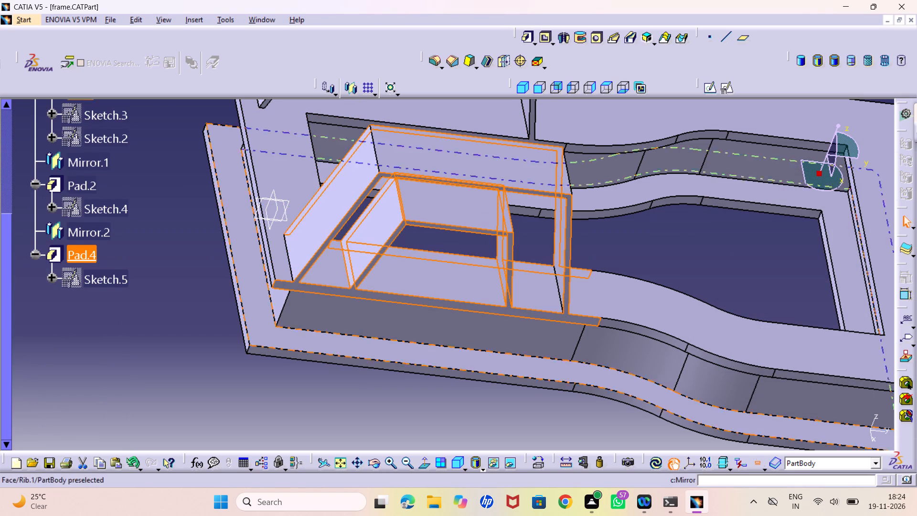
{"action": "left_click", "coordinate": [169, 311]}
{"action": "left_click", "coordinate": [68, 258]}
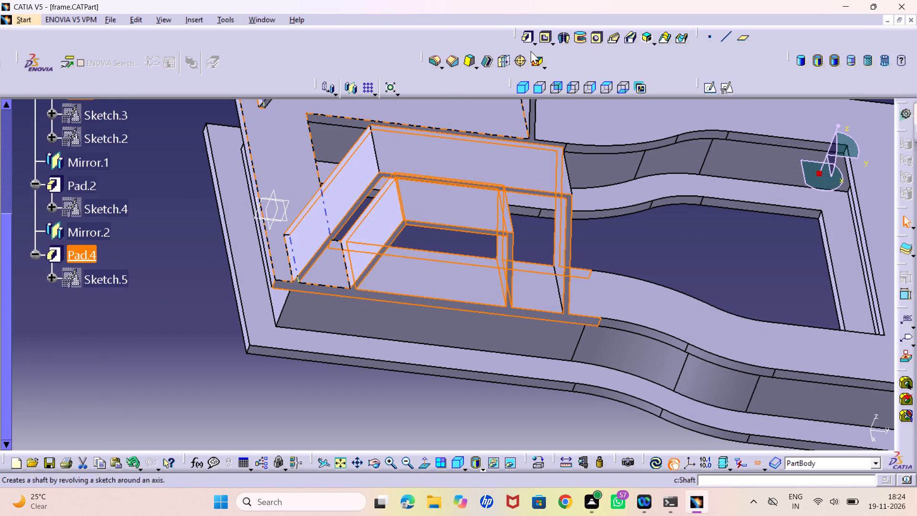
{"action": "left_click", "coordinate": [353, 90]}
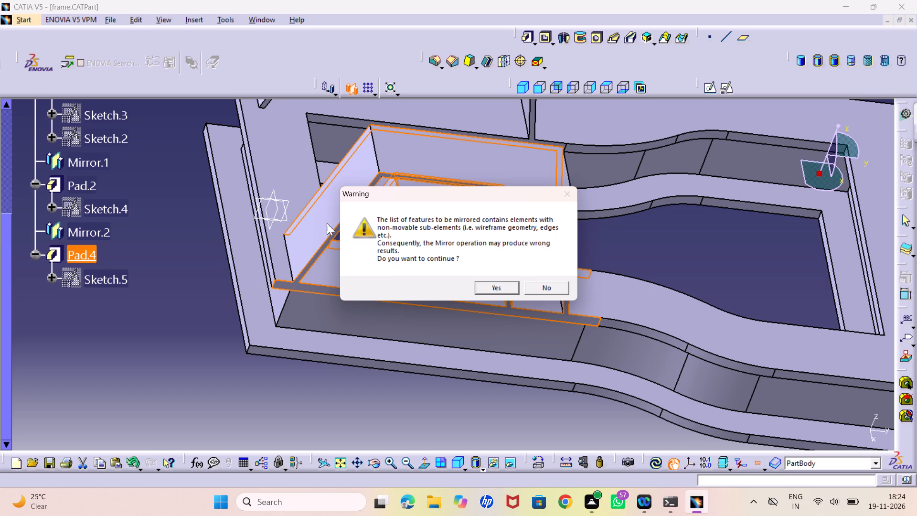
{"action": "left_click", "coordinate": [491, 290]}
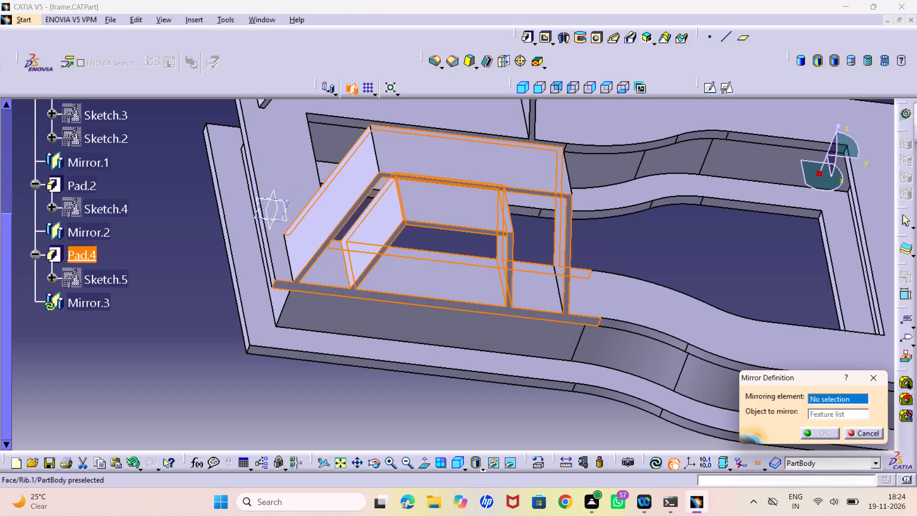
{"action": "left_click", "coordinate": [289, 203]}
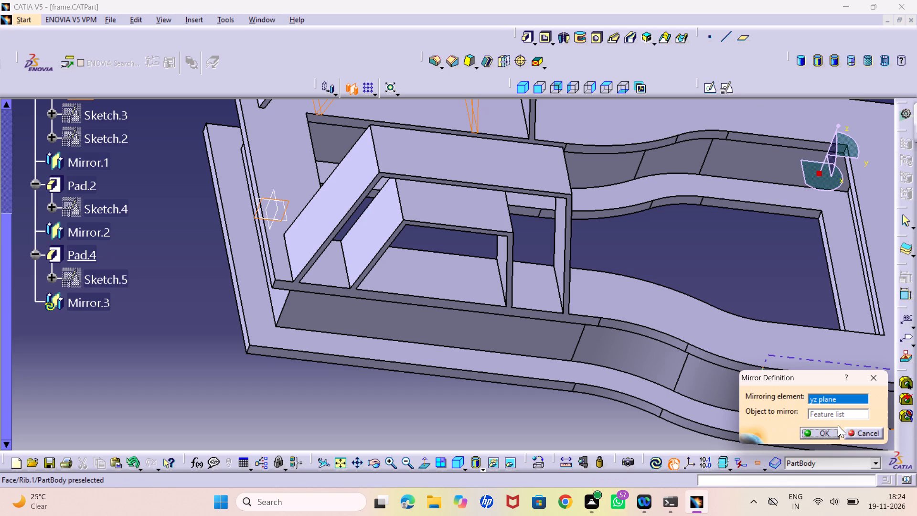
{"action": "left_click", "coordinate": [816, 432]}
{"action": "left_click", "coordinate": [503, 422]}
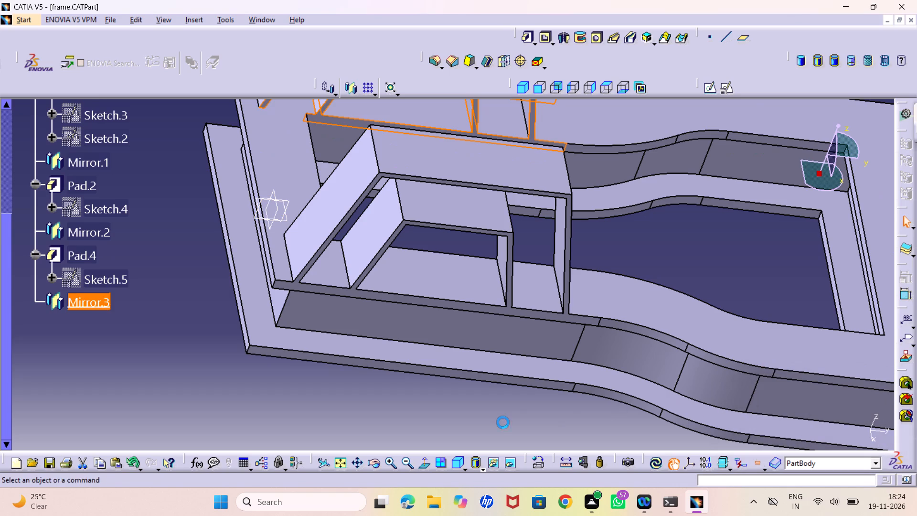
Examine the mirrored inner brackets and review the smaller bracket's dimensioned sketch, leaving it without edits.
{"action": "middle_click_drag", "start_coordinate": [492, 350], "coordinate": [523, 314]}
{"action": "right_click_drag", "start_coordinate": [492, 350], "coordinate": [524, 312]}
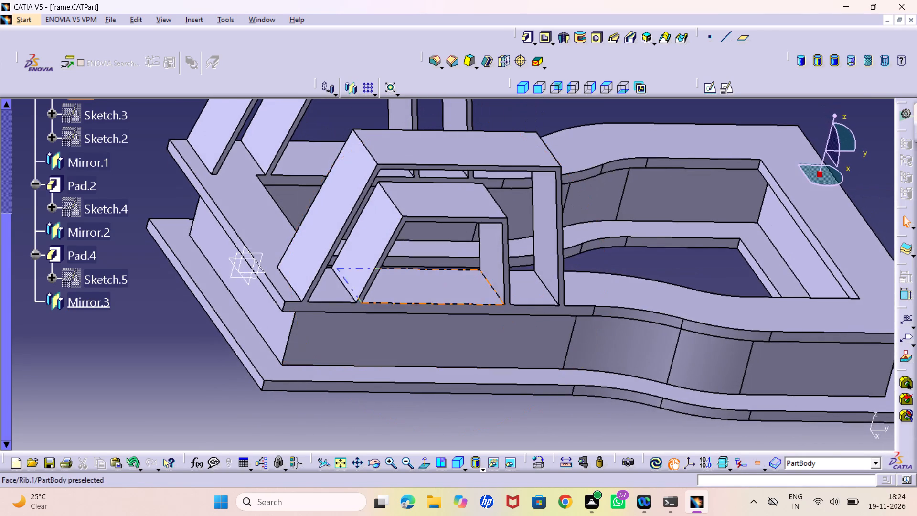
{"action": "middle_click_drag", "start_coordinate": [351, 291], "coordinate": [309, 276]}
{"action": "right_click_drag", "start_coordinate": [351, 291], "coordinate": [309, 276]}
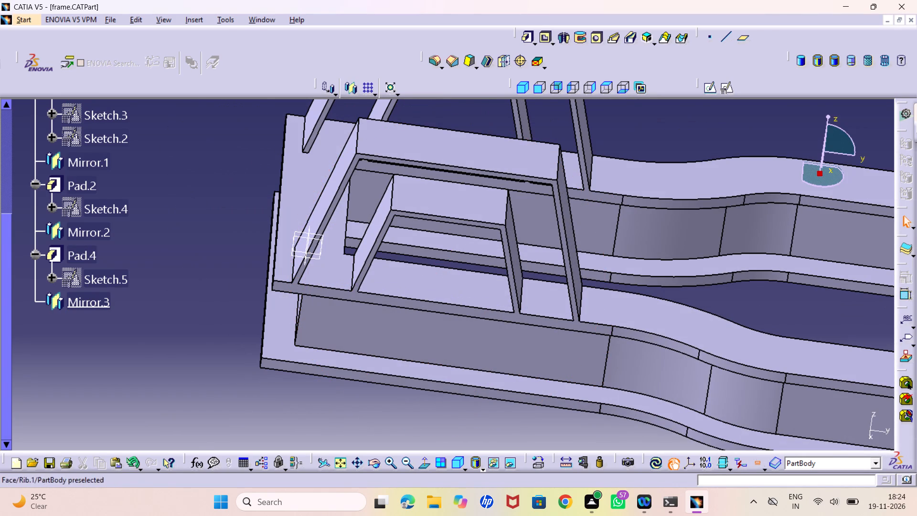
{"action": "scroll", "coordinate": [103, 300], "scroll_direction": "up", "scroll_amount": 1}
{"action": "double_click", "coordinate": [87, 310]}
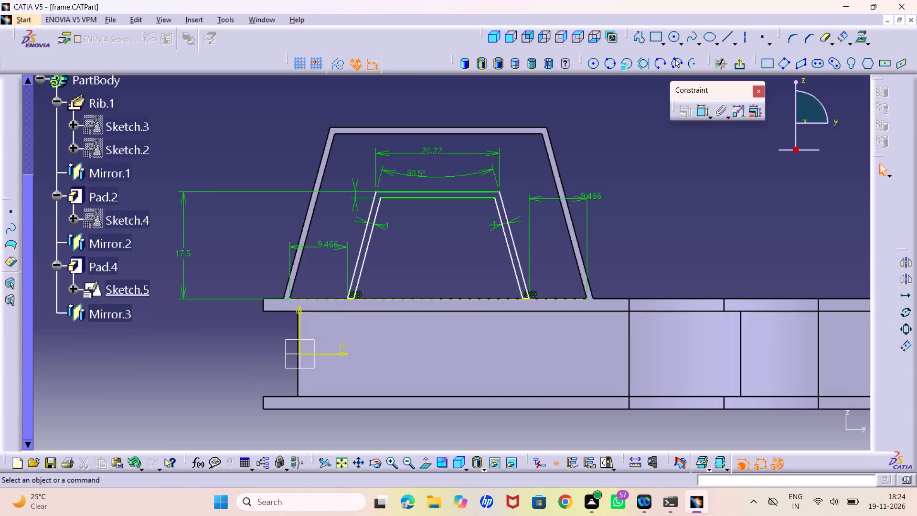
{"action": "left_click", "coordinate": [740, 69]}
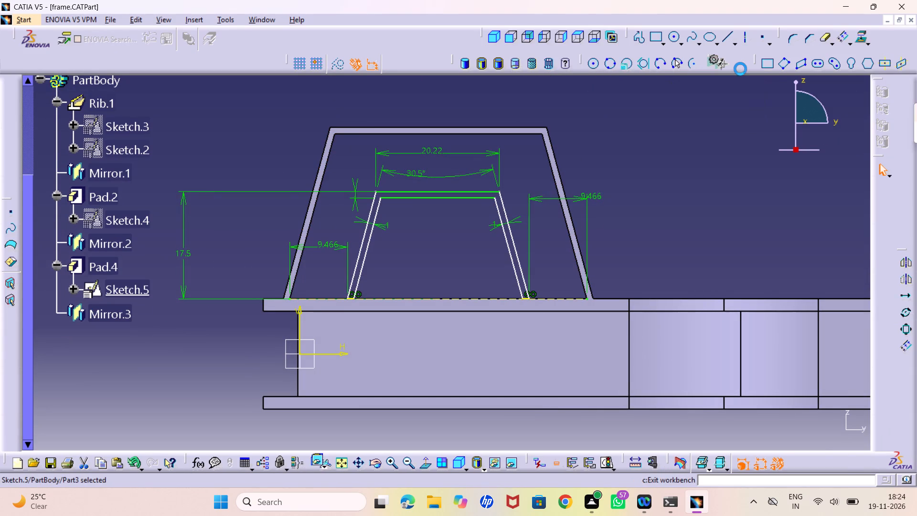
{"action": "middle_click_drag", "start_coordinate": [486, 175], "coordinate": [508, 226]}
{"action": "right_click", "coordinate": [486, 175]}
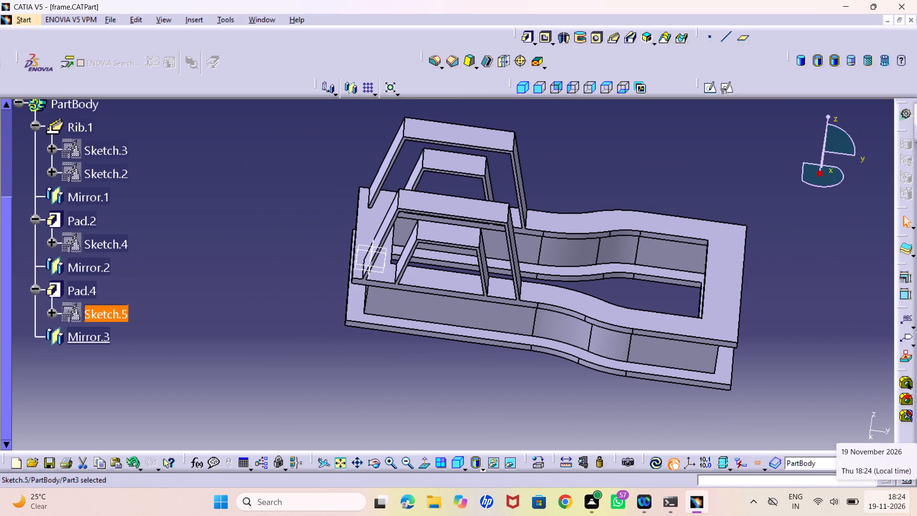
Save the frame part.
{"action": "key", "text": "ctrl+s"}
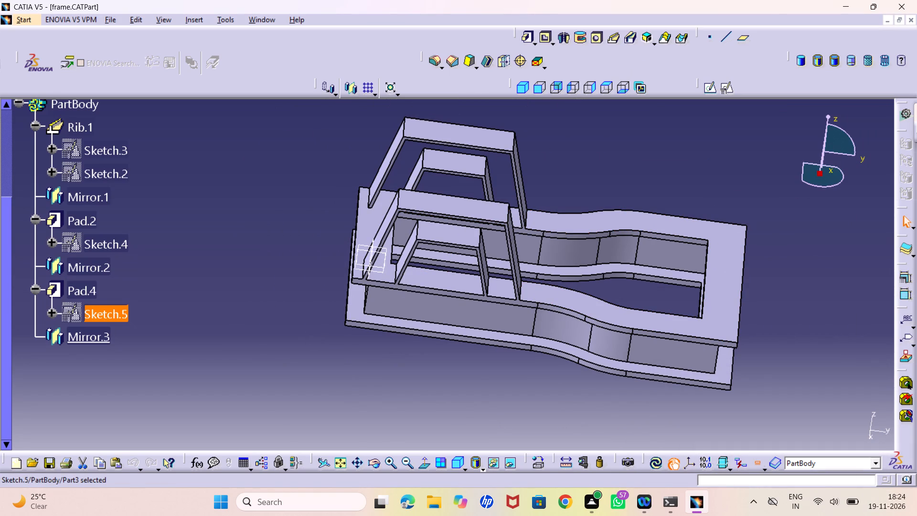
{"action": "key", "text": "ctrl+s"}
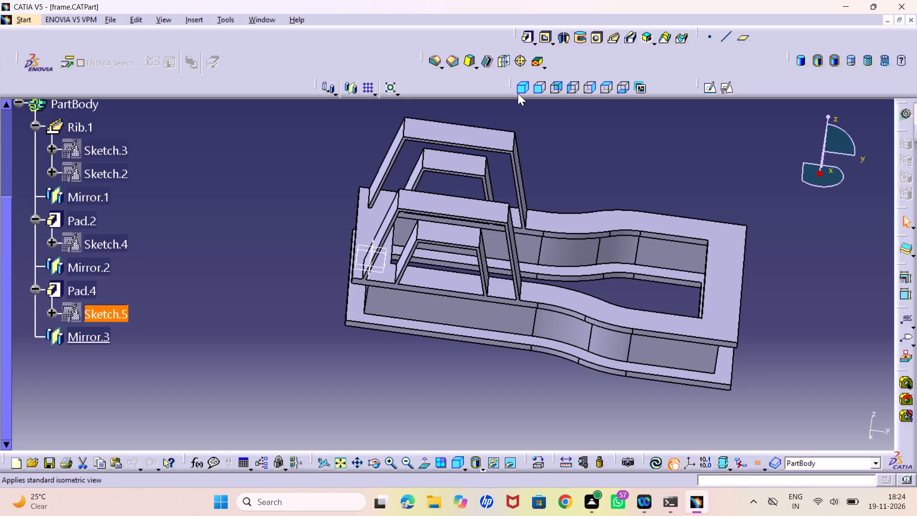
Create a positioned sketch on the frame's upper flange face with the axes swapped and V reversed.
{"action": "left_click", "coordinate": [517, 93]}
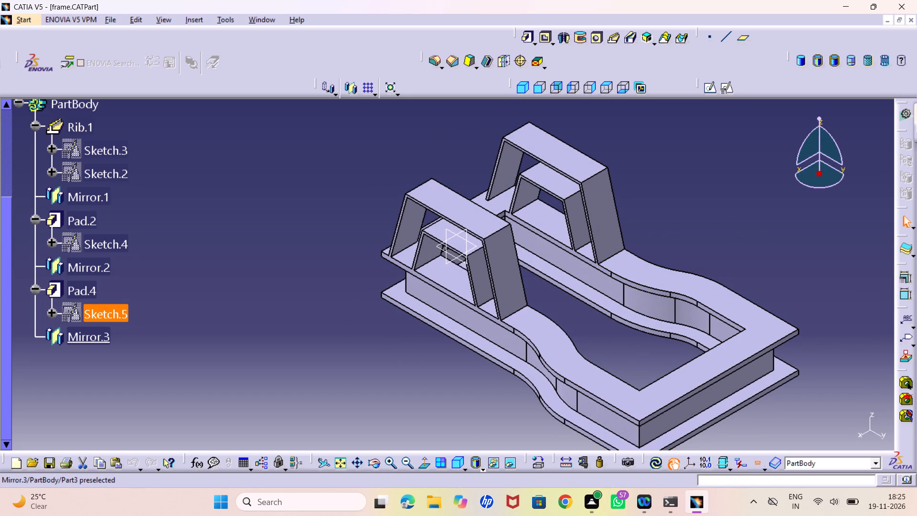
{"action": "middle_click", "coordinate": [306, 336]}
{"action": "right_click", "coordinate": [306, 336]}
{"action": "middle_click_drag", "start_coordinate": [405, 348], "coordinate": [276, 333]}
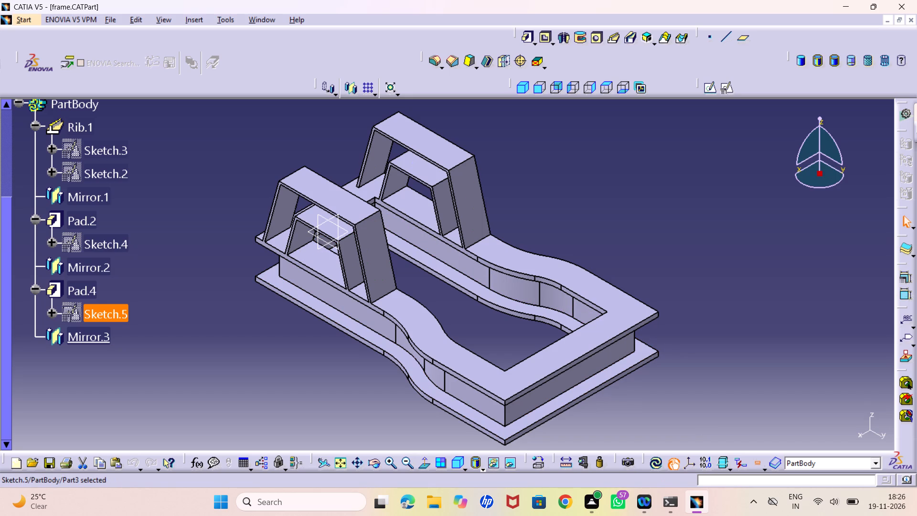
{"action": "left_click", "coordinate": [488, 379]}
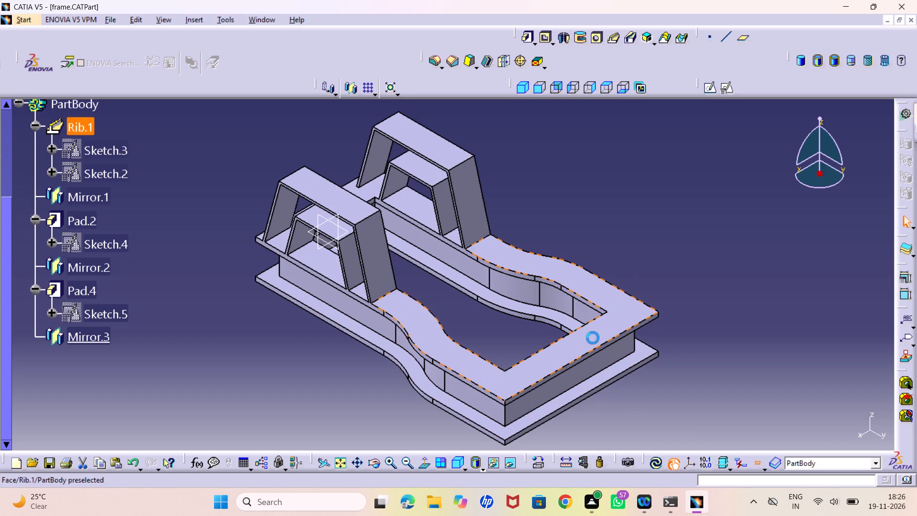
{"action": "left_click", "coordinate": [722, 86]}
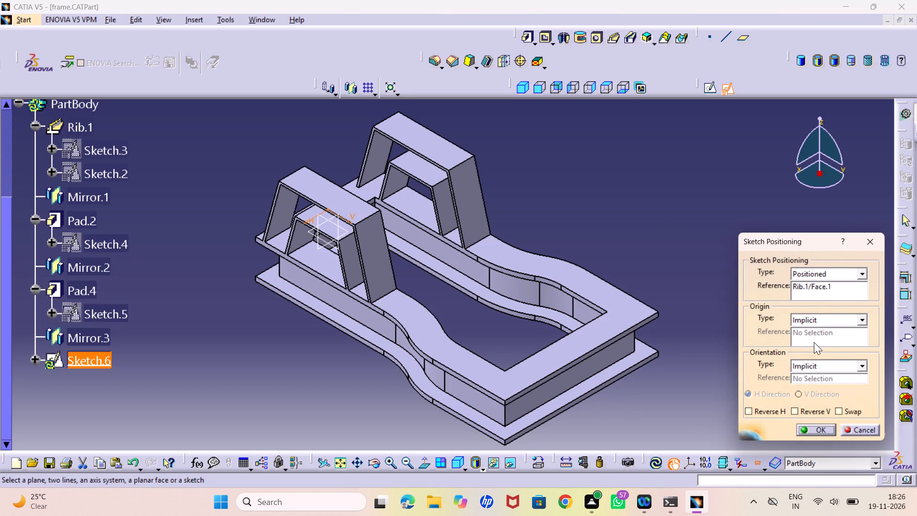
{"action": "left_click", "coordinate": [848, 412]}
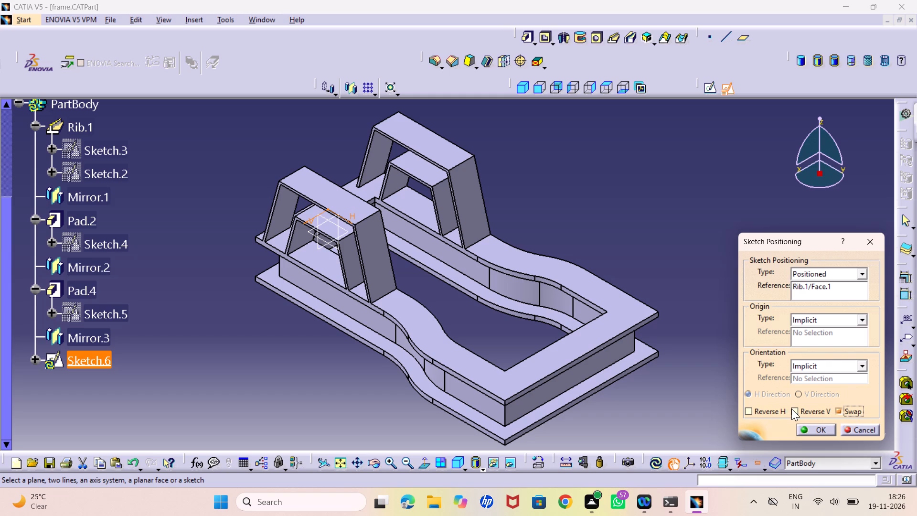
{"action": "left_click", "coordinate": [791, 408]}
{"action": "left_click", "coordinate": [826, 431]}
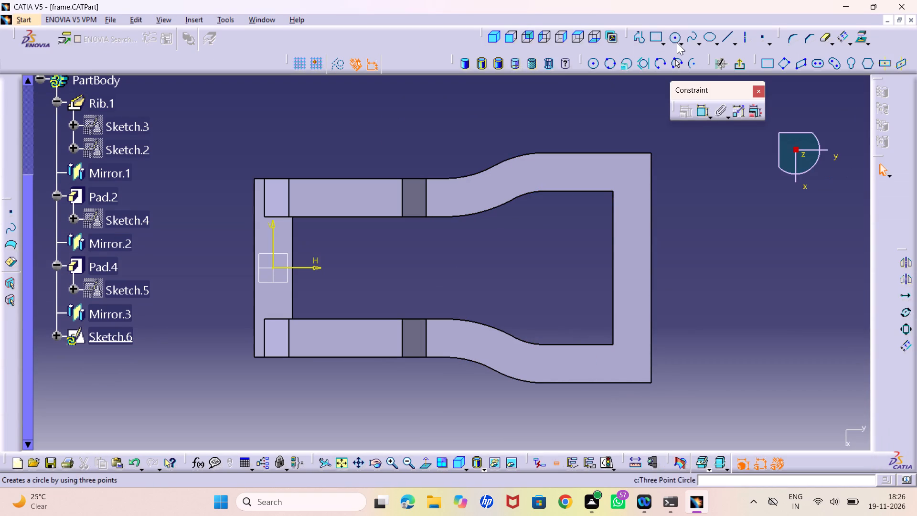
Sketch two circles on one long side of the frame's wide end, the one nearer the corner about 3.07 mm in radius.
{"action": "left_click", "coordinate": [678, 38]}
{"action": "left_click", "coordinate": [672, 41]}
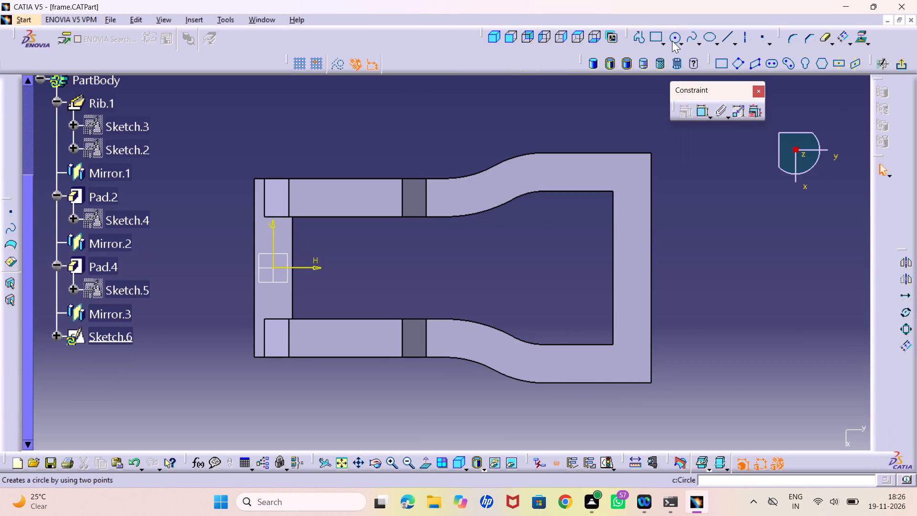
{"action": "left_click", "coordinate": [675, 36]}
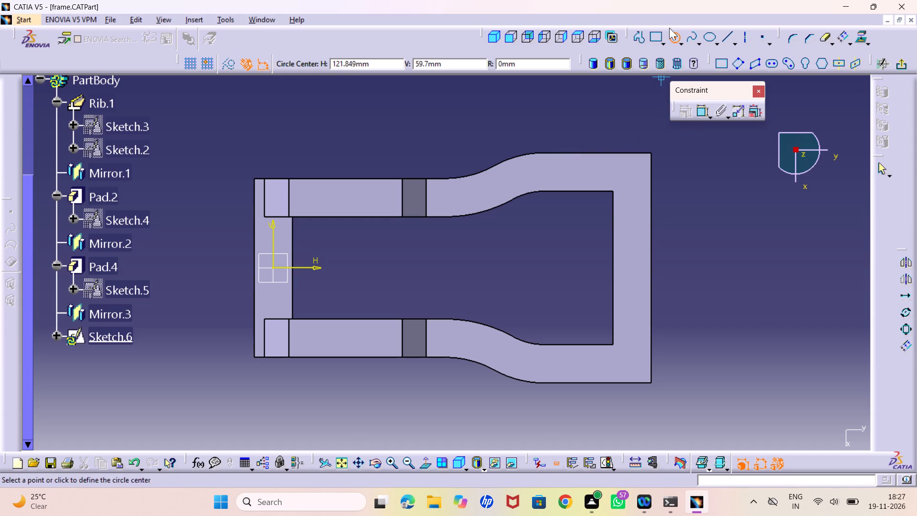
{"action": "left_click", "coordinate": [619, 166]}
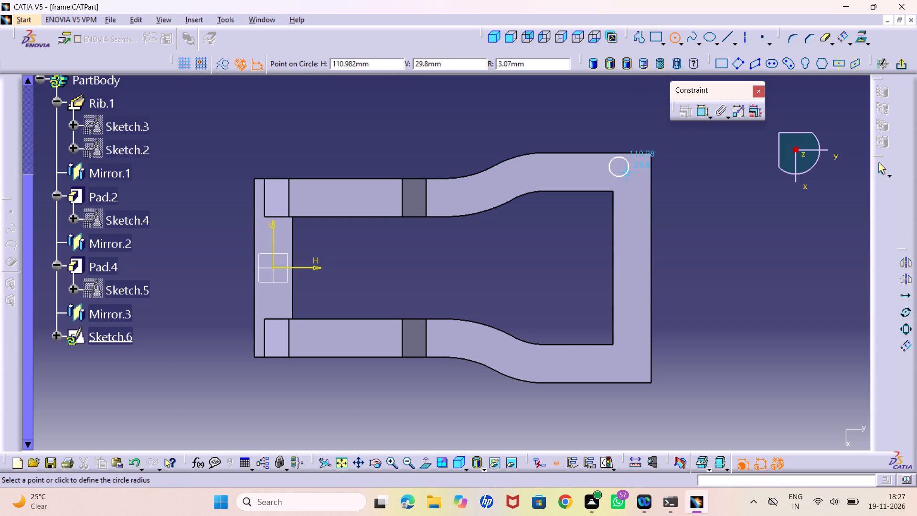
{"action": "left_click", "coordinate": [627, 172]}
{"action": "left_click", "coordinate": [622, 119]}
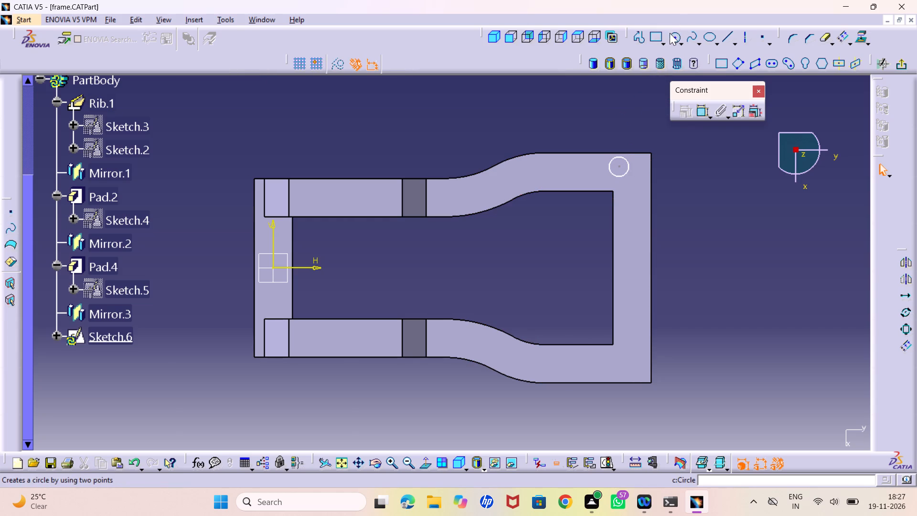
{"action": "double_click", "coordinate": [673, 34]}
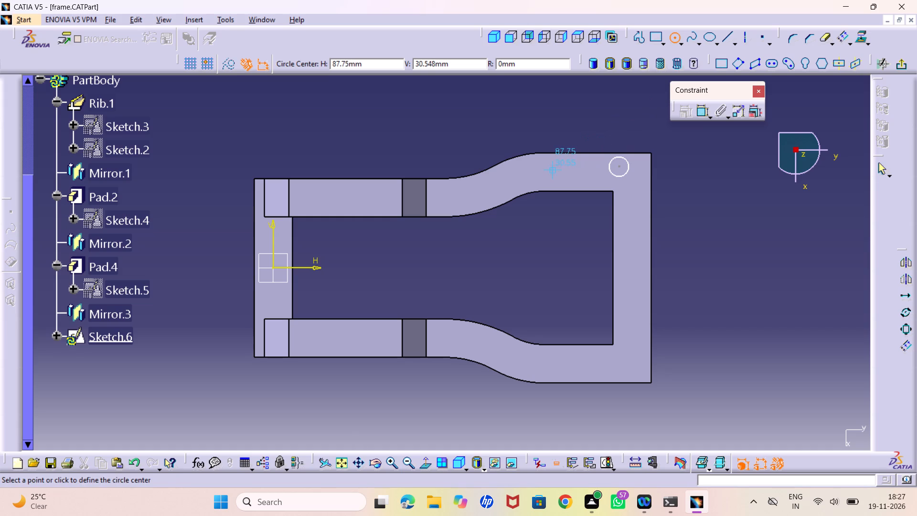
{"action": "left_click", "coordinate": [551, 166]}
{"action": "left_click", "coordinate": [554, 174]}
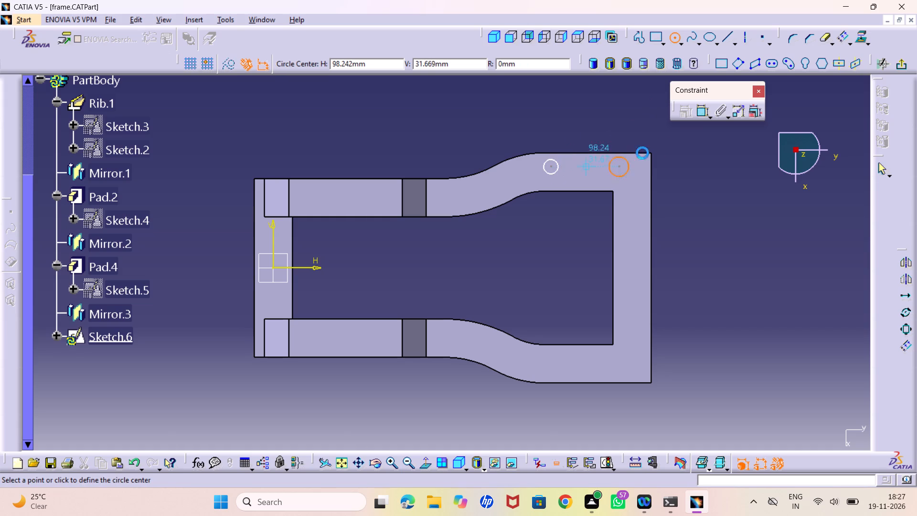
Constrain the distance between the two circle centres to 24 mm.
{"action": "double_click", "coordinate": [706, 112]}
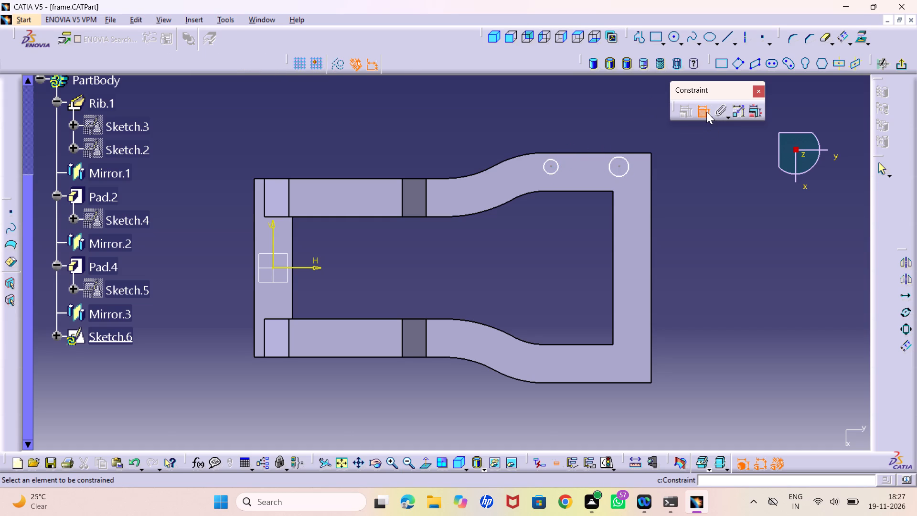
{"action": "middle_click_drag", "start_coordinate": [564, 212], "coordinate": [553, 151]}
{"action": "right_click", "coordinate": [564, 212]}
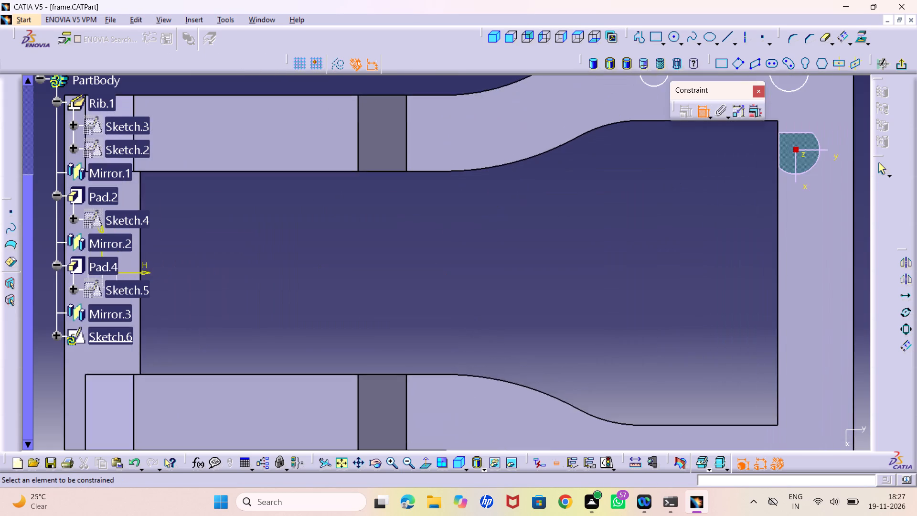
{"action": "middle_click_drag", "start_coordinate": [605, 204], "coordinate": [297, 387]}
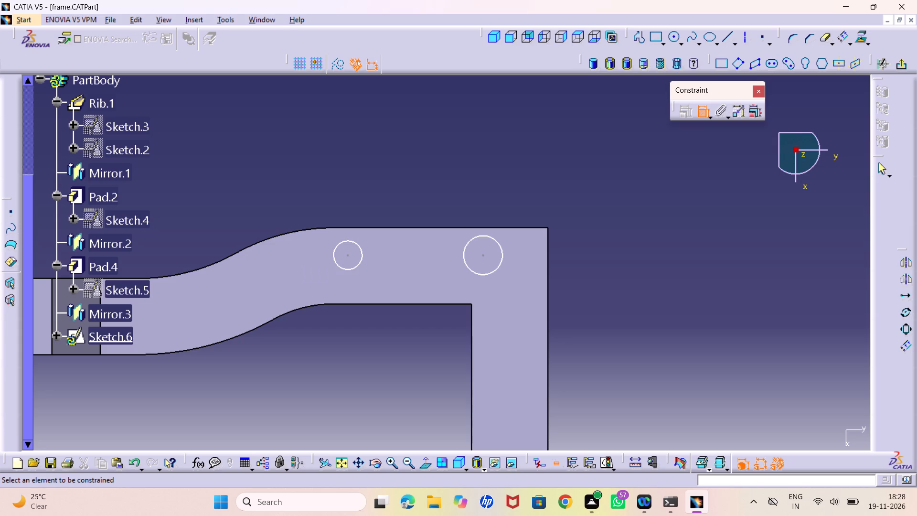
{"action": "left_click", "coordinate": [347, 255]}
{"action": "left_click", "coordinate": [484, 255]}
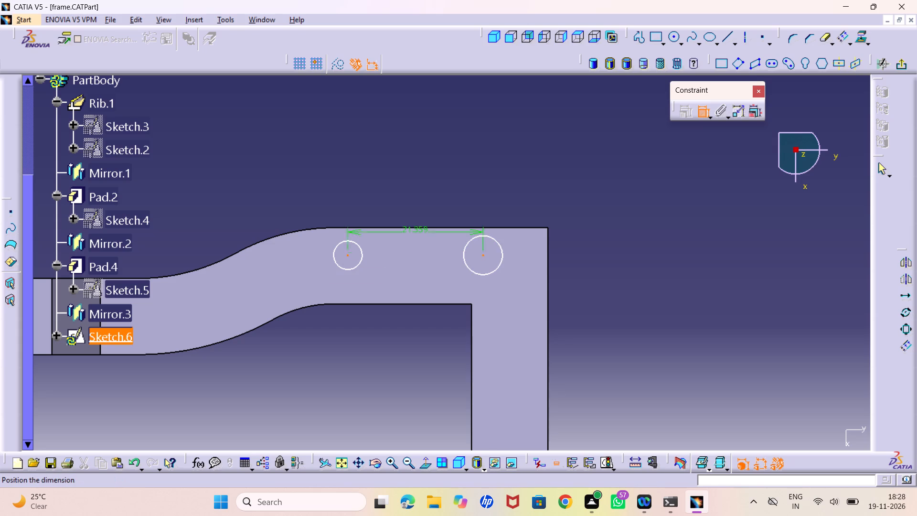
{"action": "left_click", "coordinate": [405, 200]}
{"action": "double_click", "coordinate": [404, 197]}
{"action": "type", "text": "24"}
{"action": "key", "text": "Return"}
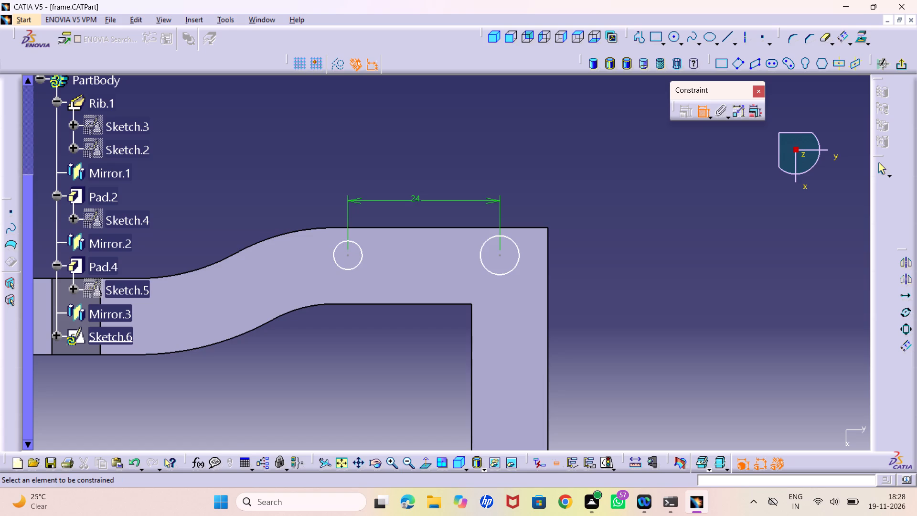
Constrain the centre of the circle nearer the corner to 3 mm from the frame's outer long edge.
{"action": "middle_click_drag", "start_coordinate": [405, 335], "coordinate": [389, 202]}
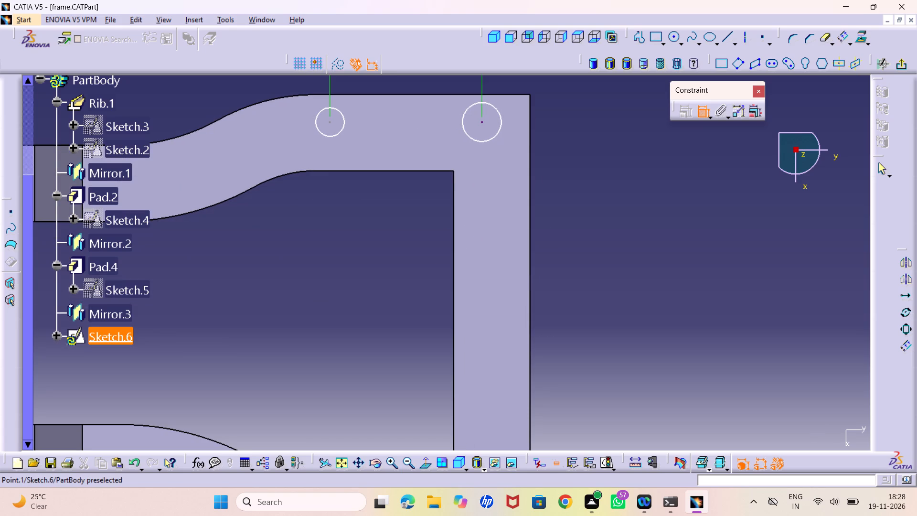
{"action": "left_click", "coordinate": [481, 123]}
{"action": "left_click", "coordinate": [505, 95]}
{"action": "left_click", "coordinate": [574, 114]}
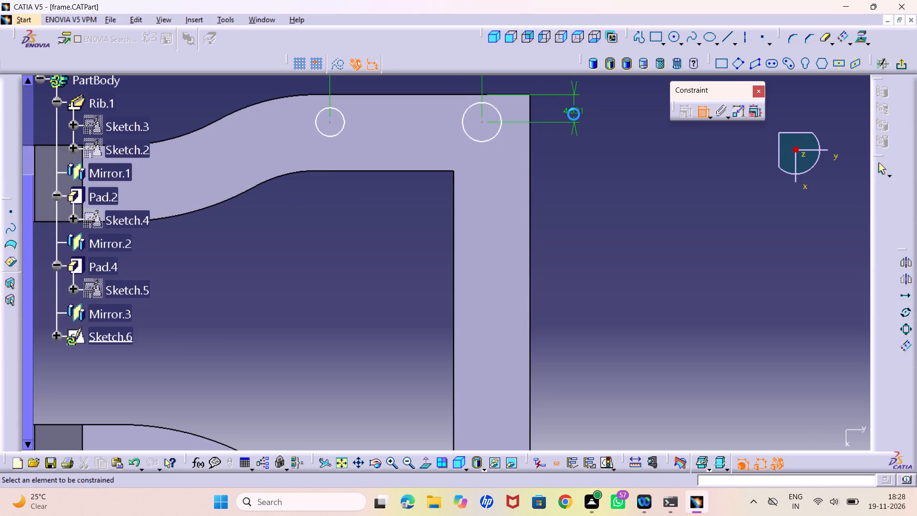
{"action": "double_click", "coordinate": [573, 106]}
{"action": "key", "text": "3"}
{"action": "key", "text": "Return"}
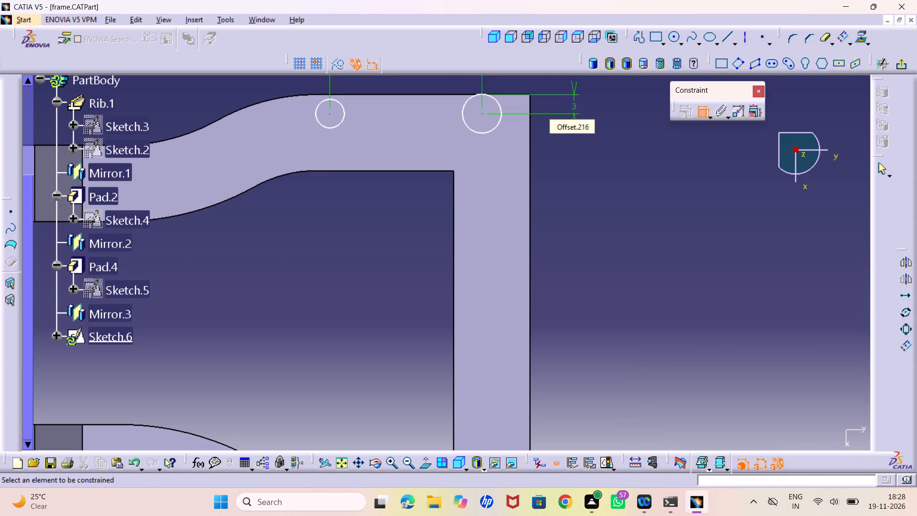
Dimension the radii of both circles on the flange and set each one to 1.5 mm.
{"action": "middle_click_drag", "start_coordinate": [427, 118], "coordinate": [423, 183]}
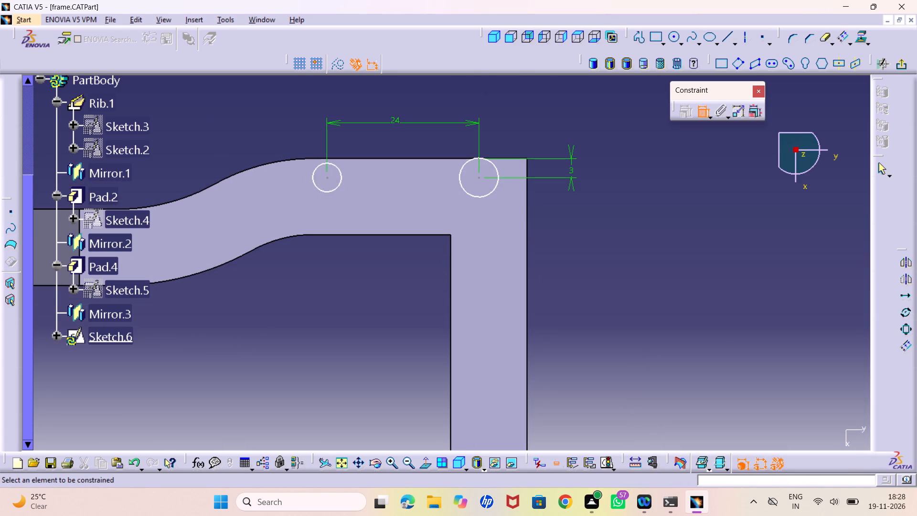
{"action": "left_click", "coordinate": [341, 175]}
{"action": "left_click", "coordinate": [290, 129]}
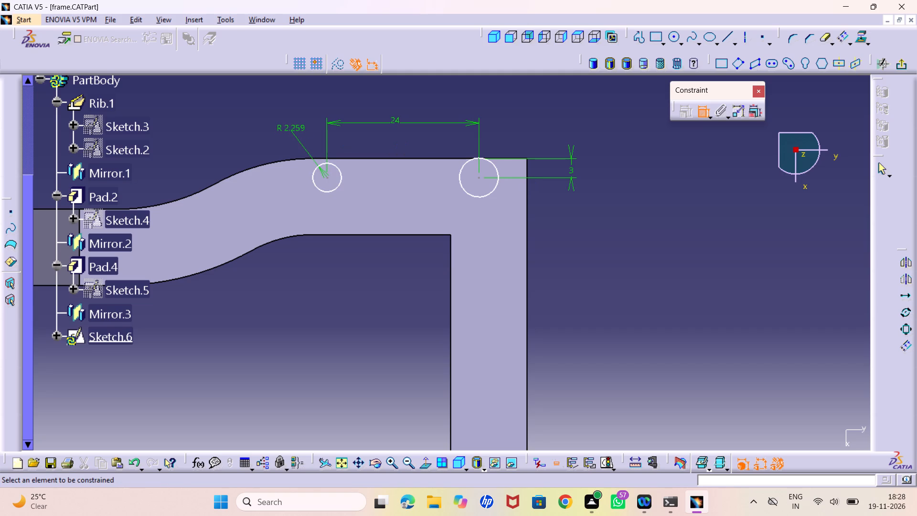
{"action": "left_click_drag", "start_coordinate": [497, 185], "coordinate": [497, 177]}
{"action": "left_click", "coordinate": [505, 125]}
{"action": "double_click", "coordinate": [507, 118]}
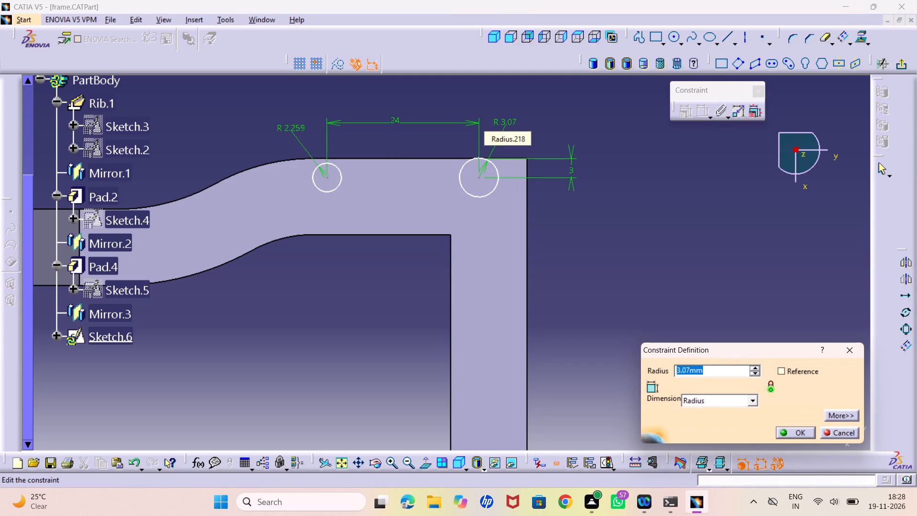
{"action": "key", "text": "3"}
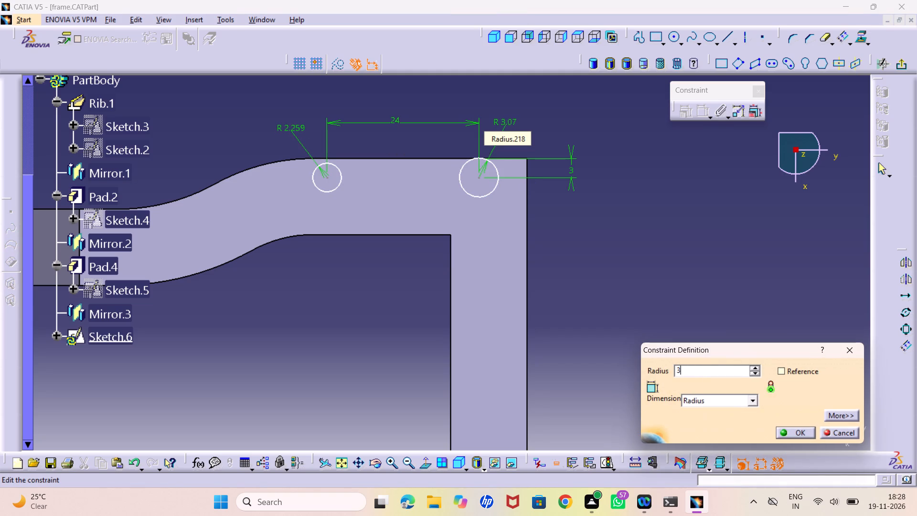
{"action": "key", "text": "BackSpace"}
{"action": "type", "text": "1.5"}
{"action": "key", "text": "Return"}
{"action": "double_click", "coordinate": [293, 127]}
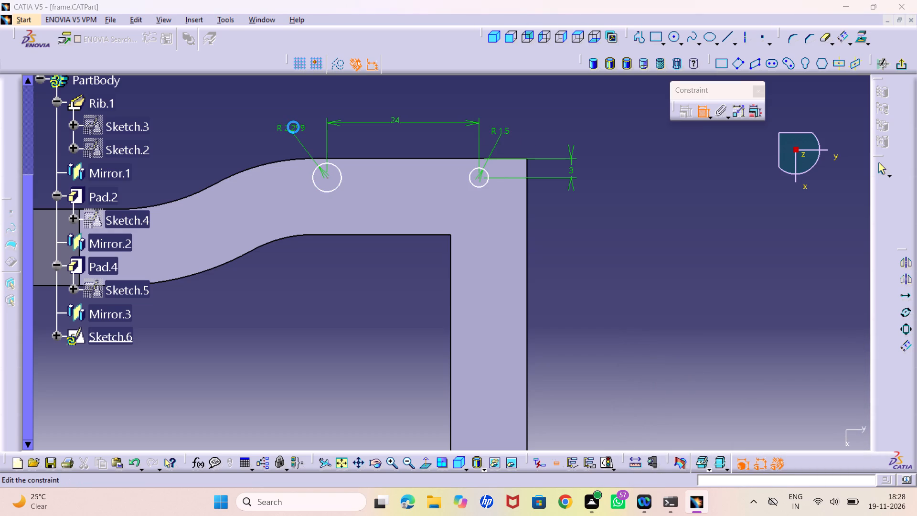
{"action": "type", "text": "1.5"}
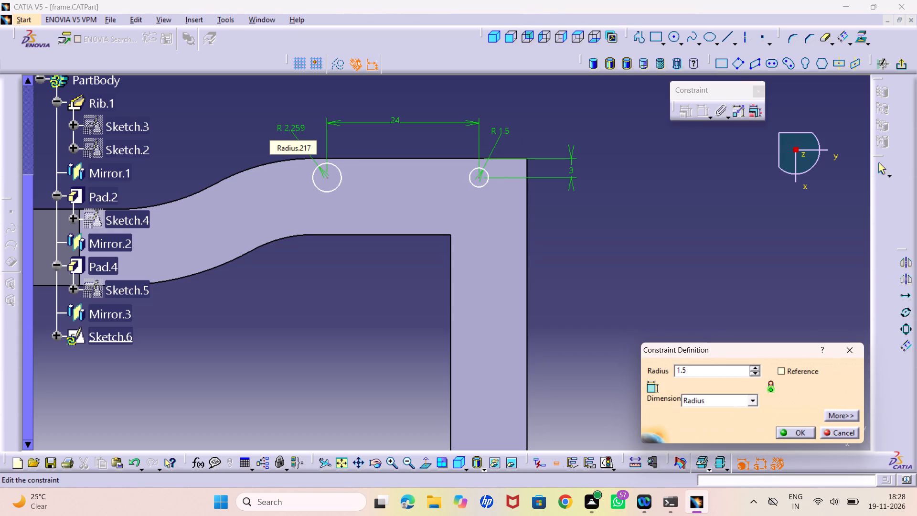
{"action": "key", "text": "Return"}
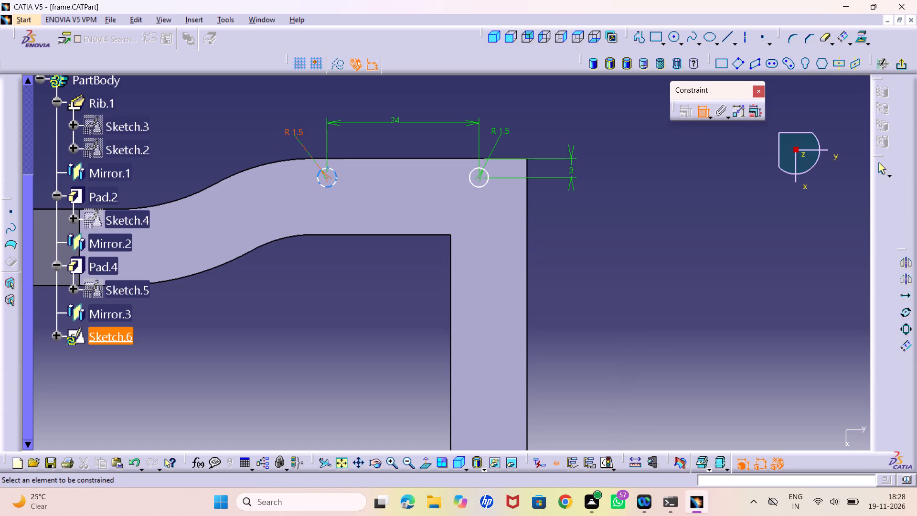
Constrain the centre of the circle nearer the corner to 6 mm from the frame's wide end edge.
{"action": "left_click", "coordinate": [479, 179]}
{"action": "left_click_drag", "start_coordinate": [527, 221], "coordinate": [528, 214]}
{"action": "left_click", "coordinate": [492, 95]}
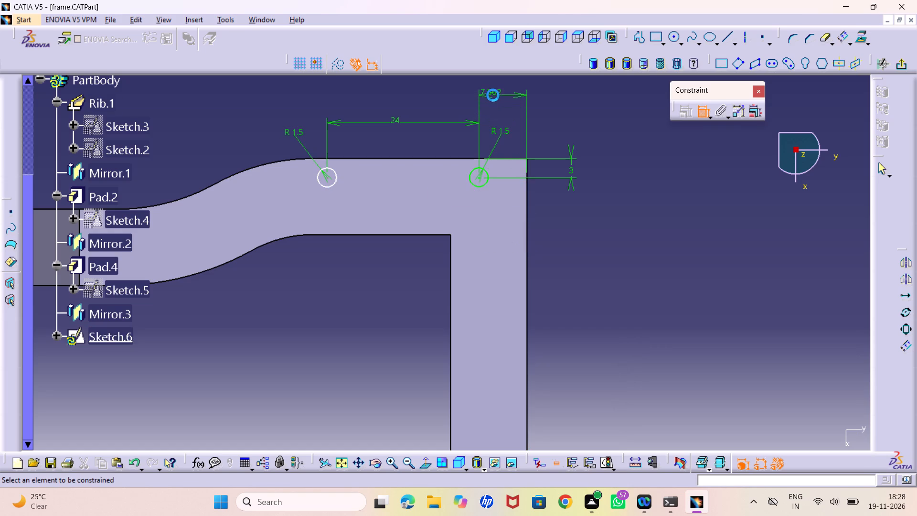
{"action": "left_click", "coordinate": [489, 93]}
{"action": "double_click", "coordinate": [488, 92]}
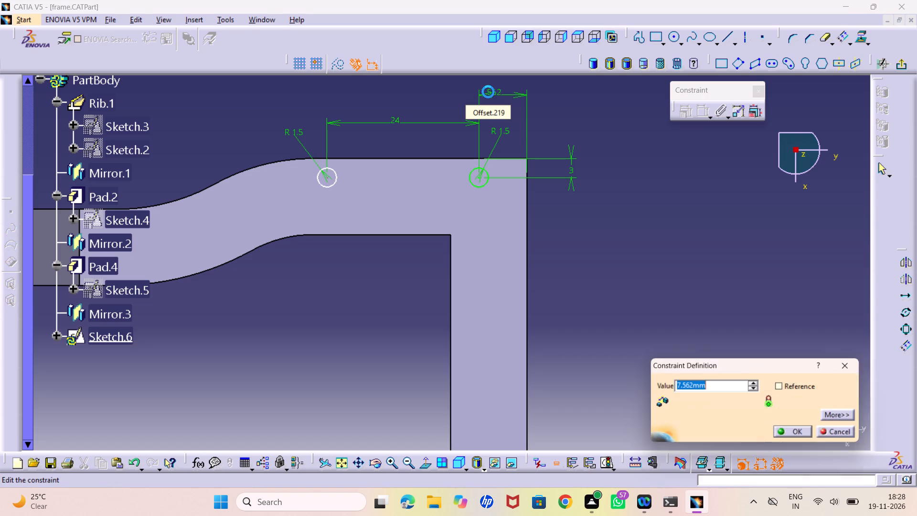
{"action": "key", "text": "6"}
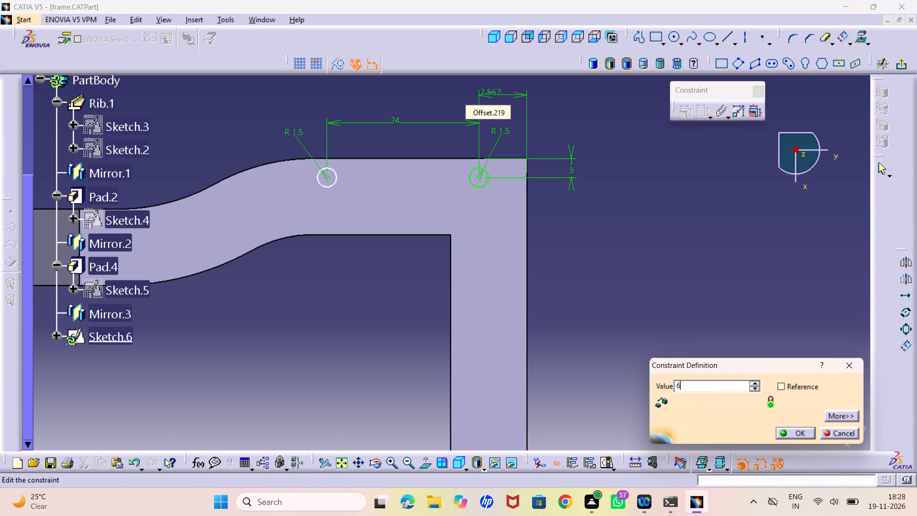
{"action": "key", "text": "Return"}
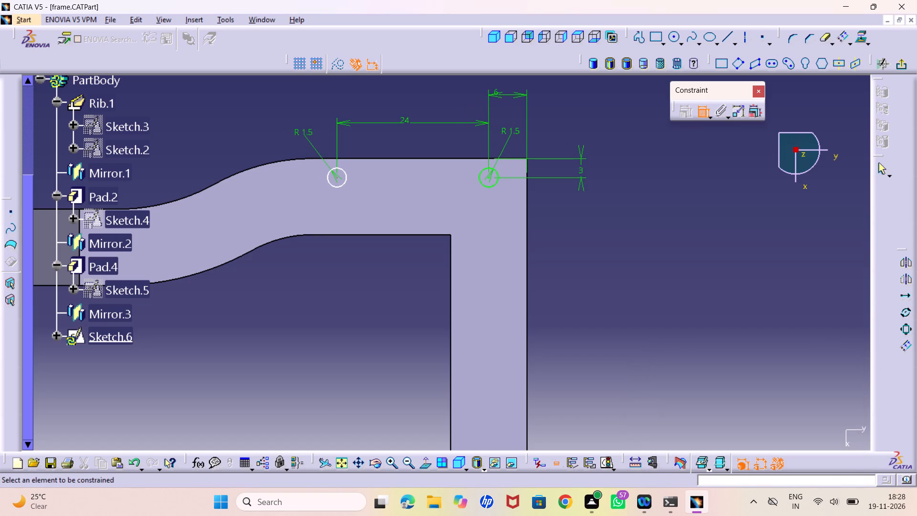
Add a distance constraint between the centre of the circle farther from the corner and the frame's outer long edge.
{"action": "left_click", "coordinate": [336, 176]}
{"action": "left_click", "coordinate": [357, 157]}
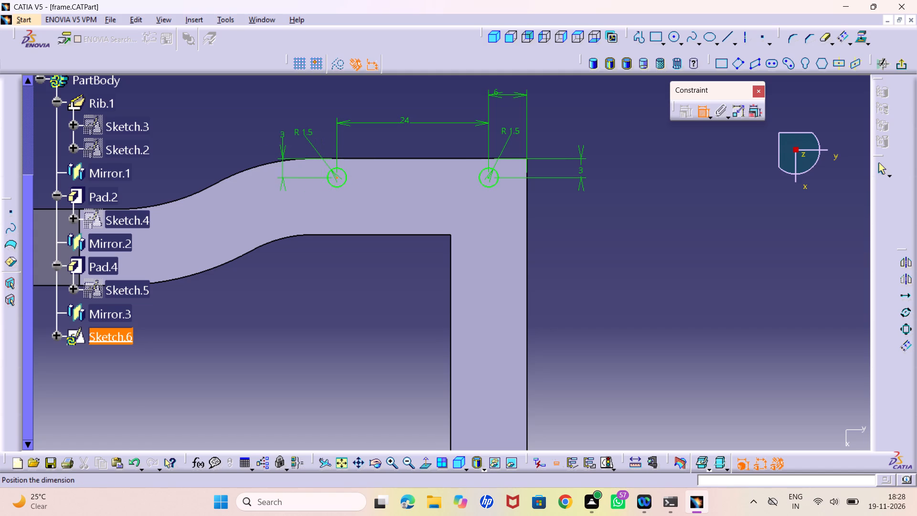
{"action": "left_click", "coordinate": [273, 138]}
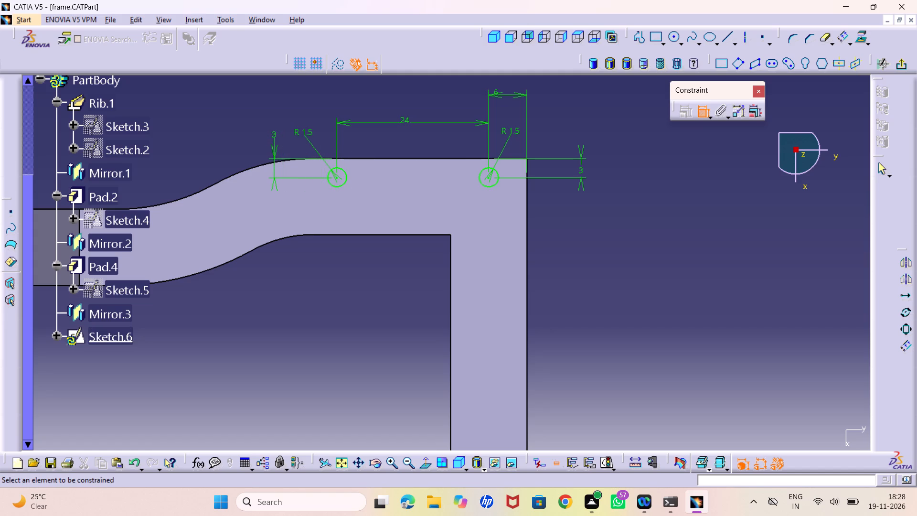
{"action": "middle_click_drag", "start_coordinate": [496, 293], "coordinate": [513, 346]}
{"action": "right_click", "coordinate": [496, 293]}
{"action": "left_click", "coordinate": [701, 111]}
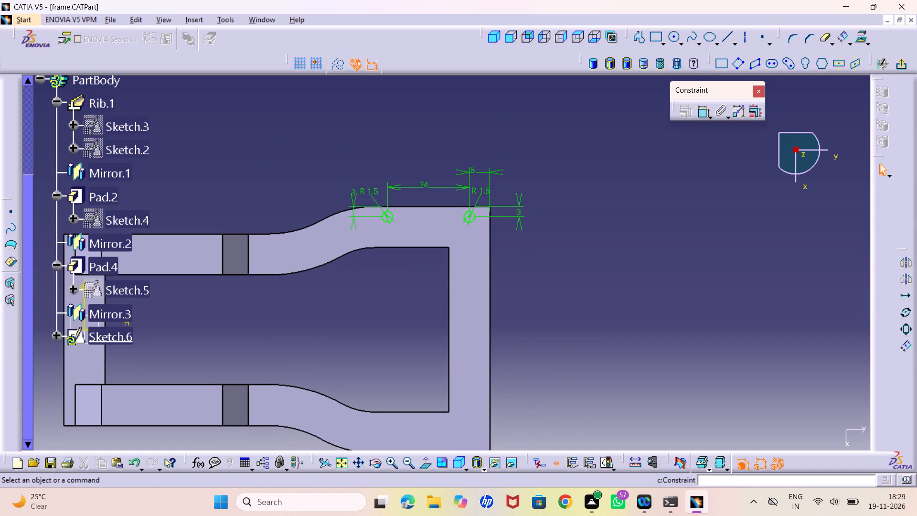
Mirror both circles about the horizontal sketch axis onto the opposite long side and exit the sketch.
{"action": "left_click", "coordinate": [391, 219], "text": "ctrl"}
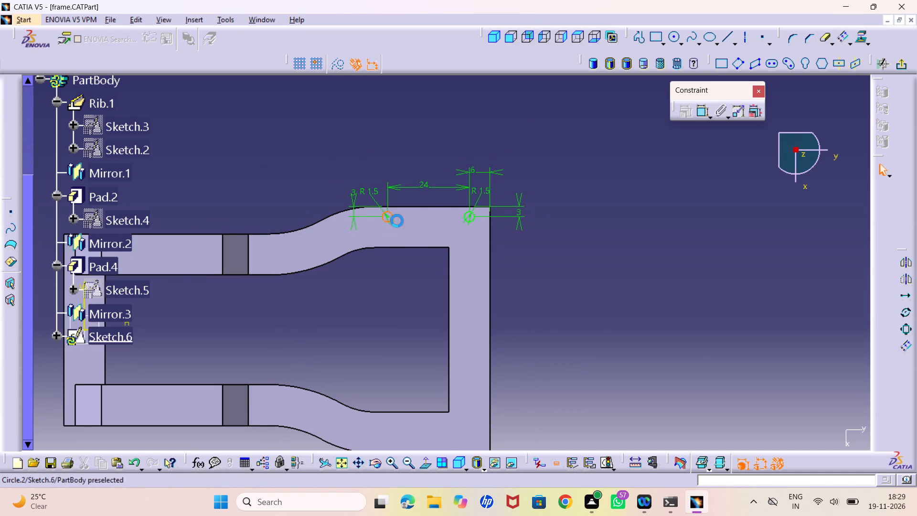
{"action": "left_click", "coordinate": [468, 222], "text": "ctrl"}
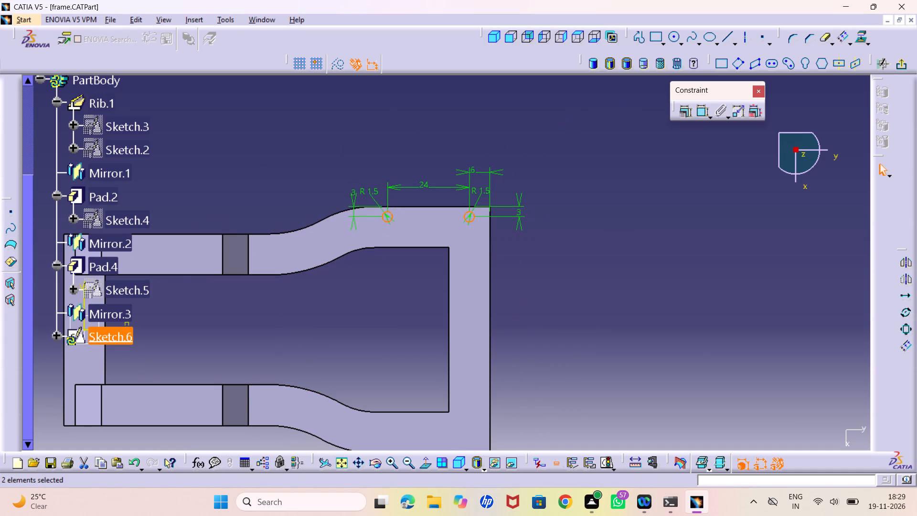
{"action": "left_click", "coordinate": [904, 253]}
{"action": "middle_click_drag", "start_coordinate": [601, 292], "coordinate": [706, 215]}
{"action": "left_click", "coordinate": [903, 260]}
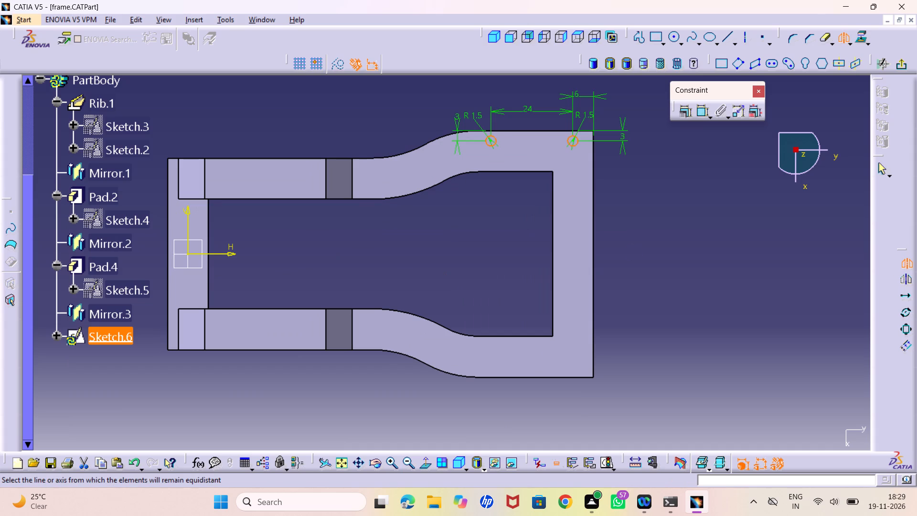
{"action": "left_click", "coordinate": [233, 252]}
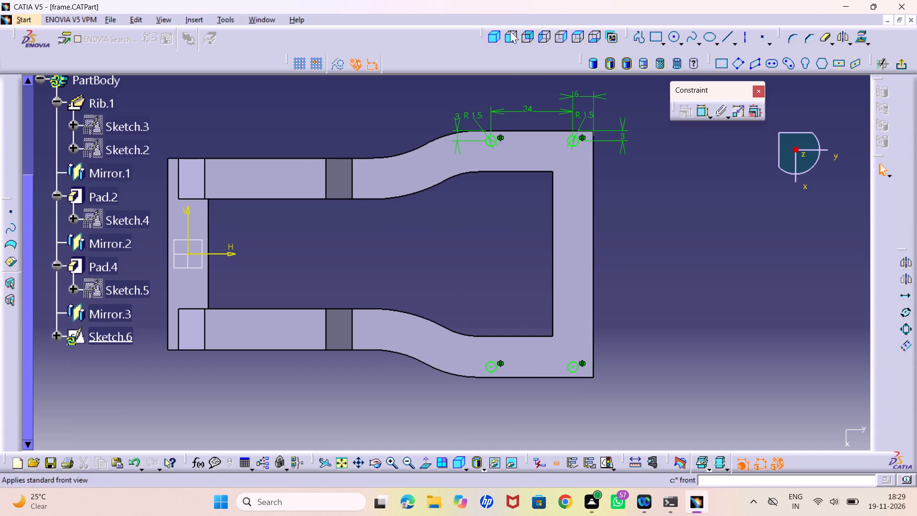
{"action": "left_click", "coordinate": [900, 69]}
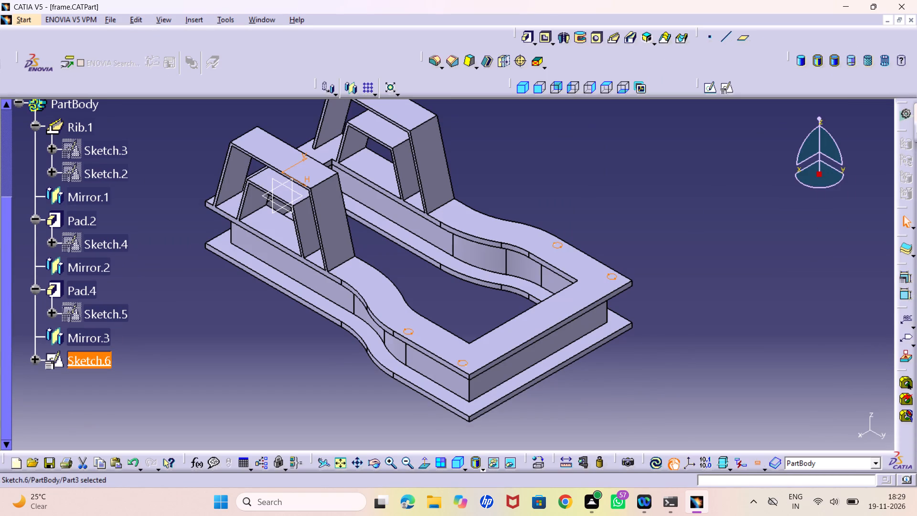
Cut the four circles through the upper flange as a Pocket with the limit type Up to next.
{"action": "middle_click_drag", "start_coordinate": [423, 388], "coordinate": [461, 187]}
{"action": "right_click_drag", "start_coordinate": [422, 387], "coordinate": [461, 187]}
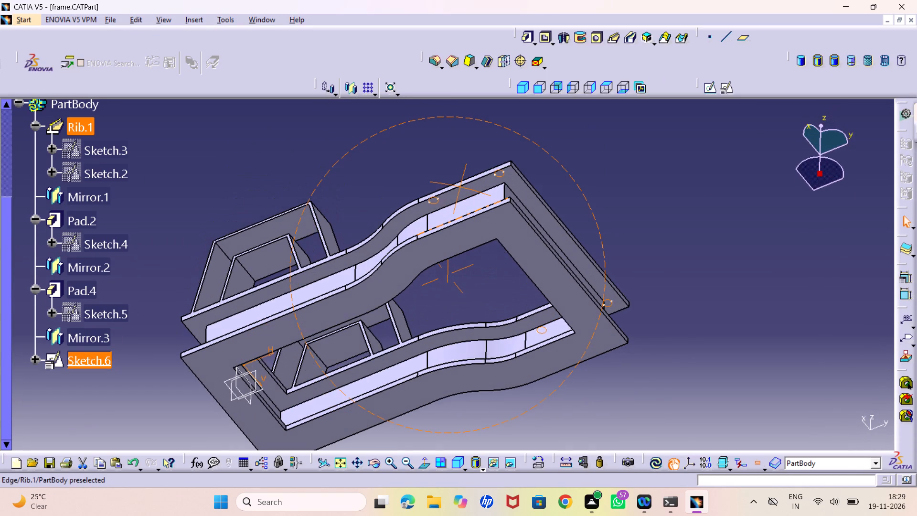
{"action": "middle_click_drag", "start_coordinate": [461, 187], "coordinate": [500, 387]}
{"action": "right_click_drag", "start_coordinate": [461, 187], "coordinate": [500, 387]}
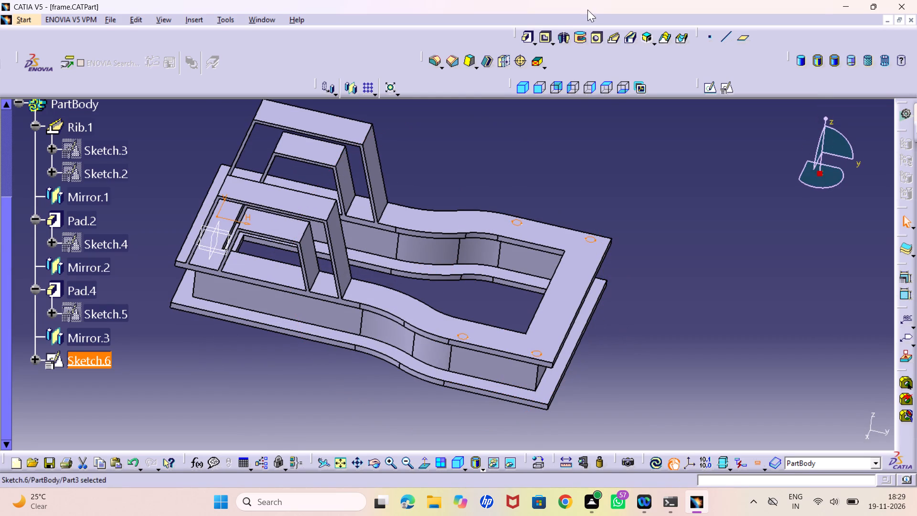
{"action": "left_click", "coordinate": [546, 38]}
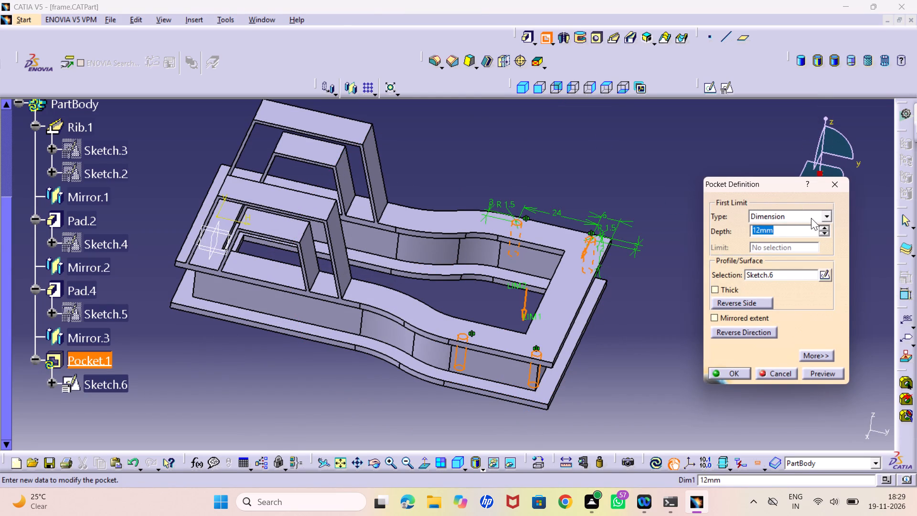
{"action": "left_click", "coordinate": [826, 215]}
{"action": "left_click", "coordinate": [785, 240]}
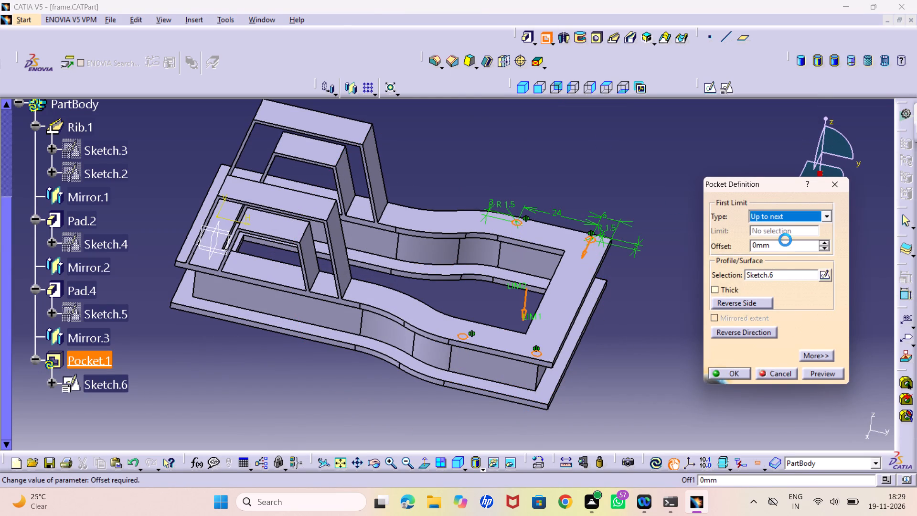
{"action": "left_click", "coordinate": [743, 373]}
{"action": "left_click", "coordinate": [629, 407]}
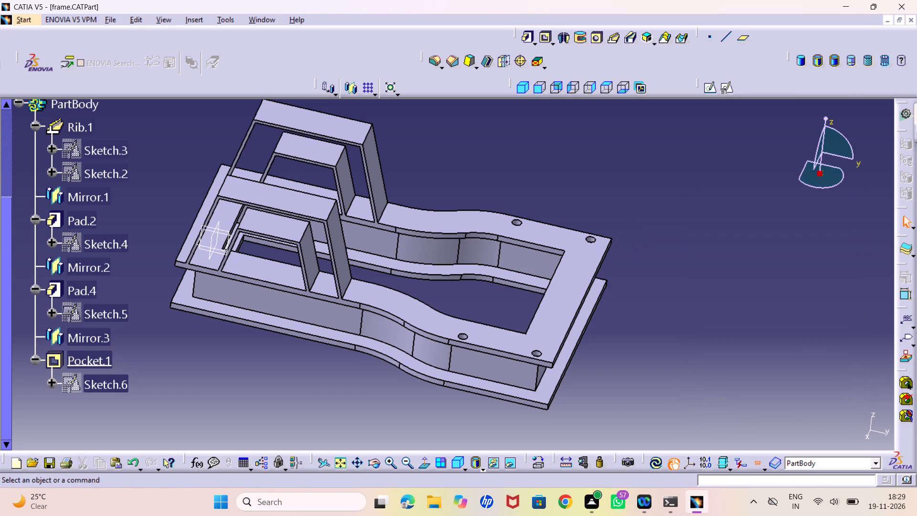
Create a positioned sketch on the top face of the outer trapezoidal bracket with the axes swapped and V reversed.
{"action": "middle_click_drag", "start_coordinate": [268, 364], "coordinate": [384, 428]}
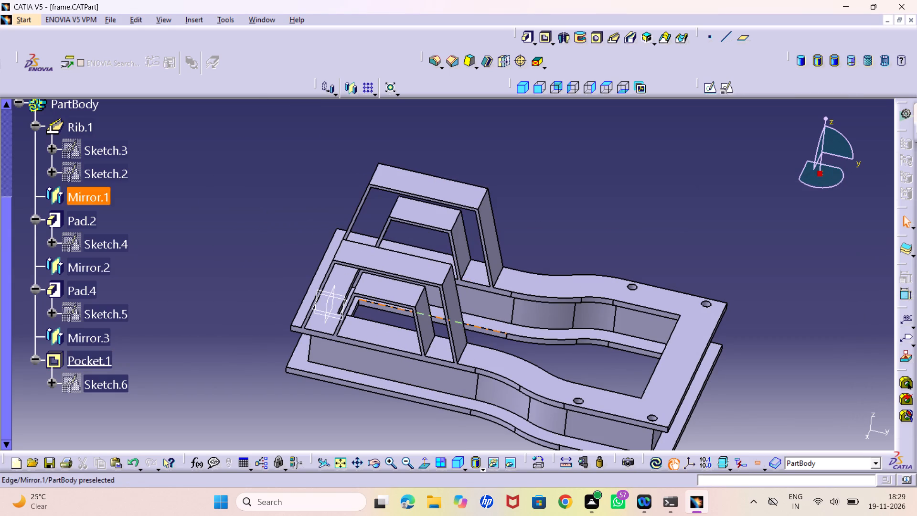
{"action": "left_click", "coordinate": [397, 264]}
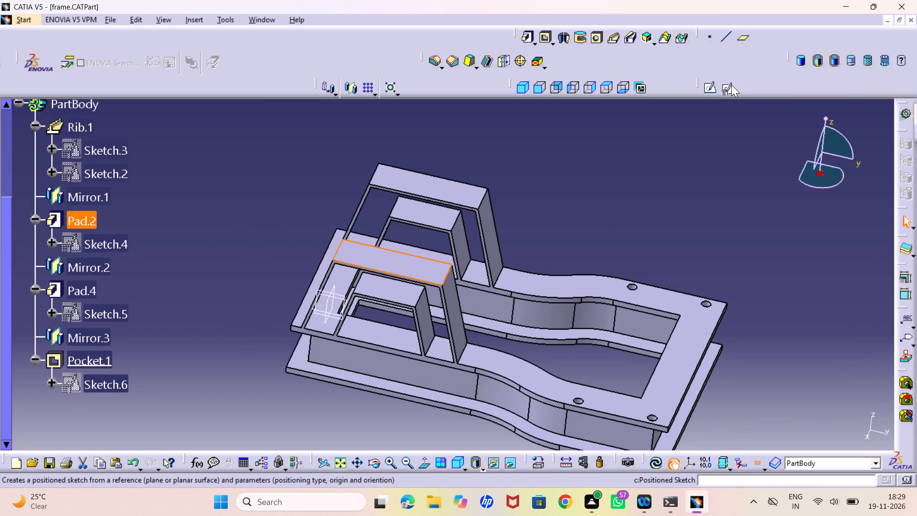
{"action": "left_click", "coordinate": [731, 84]}
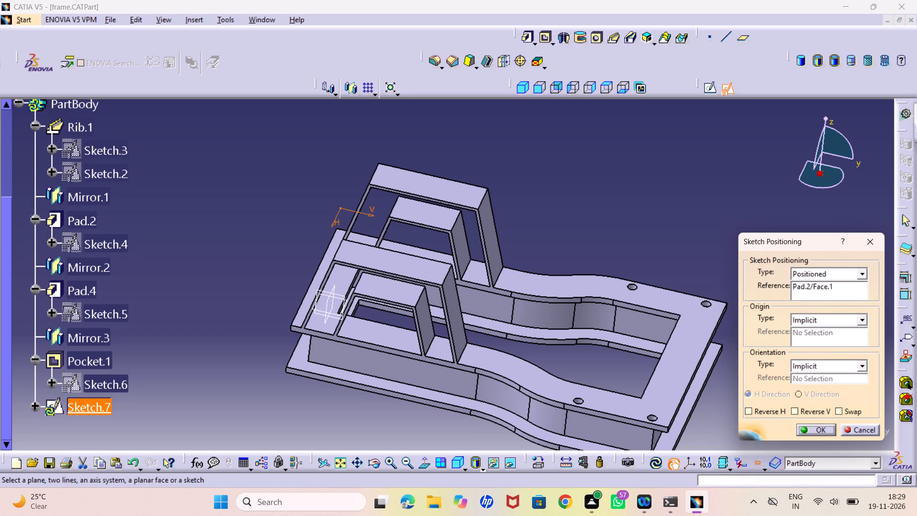
{"action": "left_click", "coordinate": [846, 413]}
{"action": "left_click", "coordinate": [805, 408]}
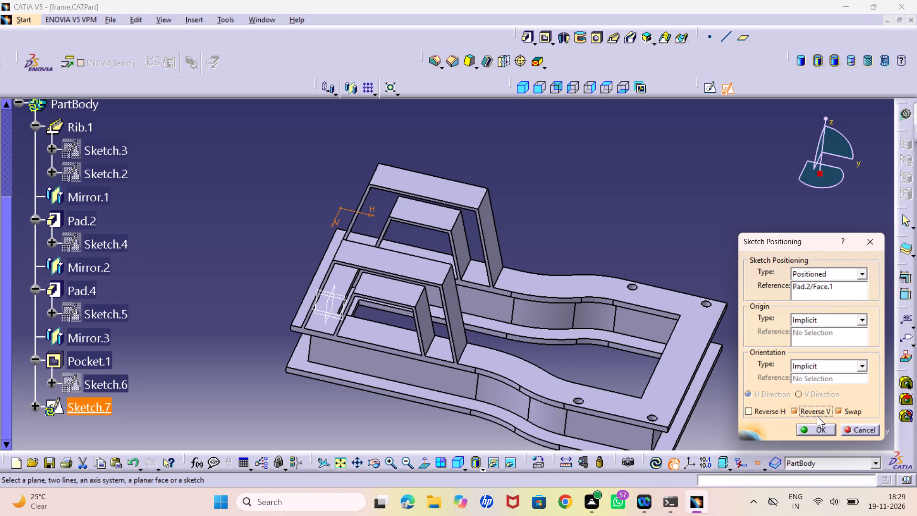
{"action": "left_click", "coordinate": [814, 429]}
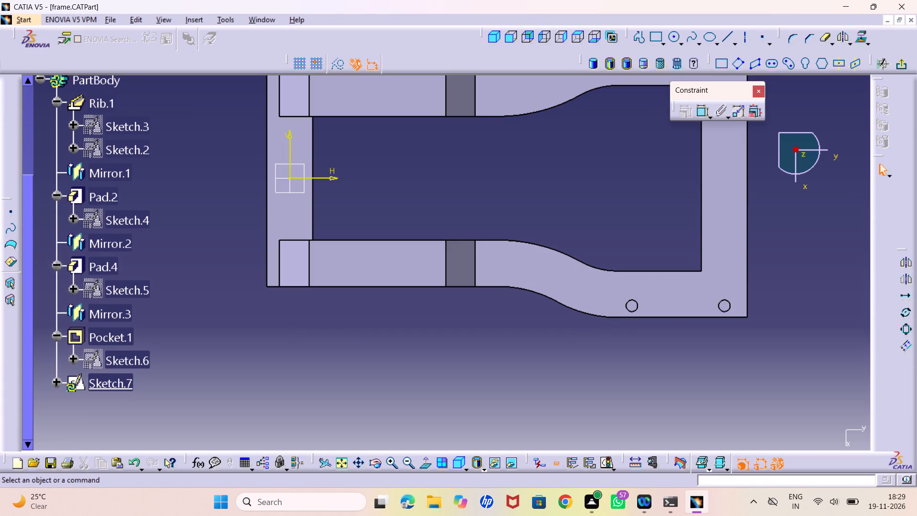
Sketch a circle on the outer bracket's top face, towards the narrow end of the frame.
{"action": "middle_click_drag", "start_coordinate": [380, 334], "coordinate": [436, 385]}
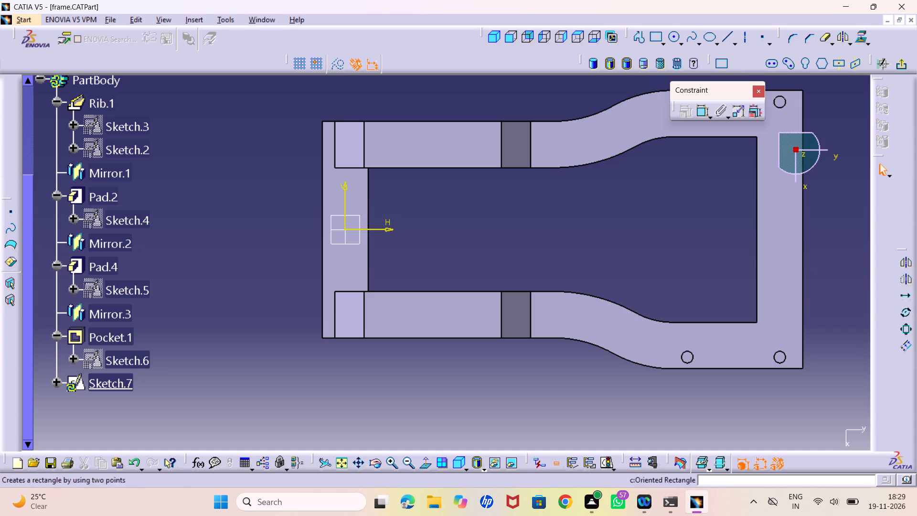
{"action": "left_click", "coordinate": [674, 37]}
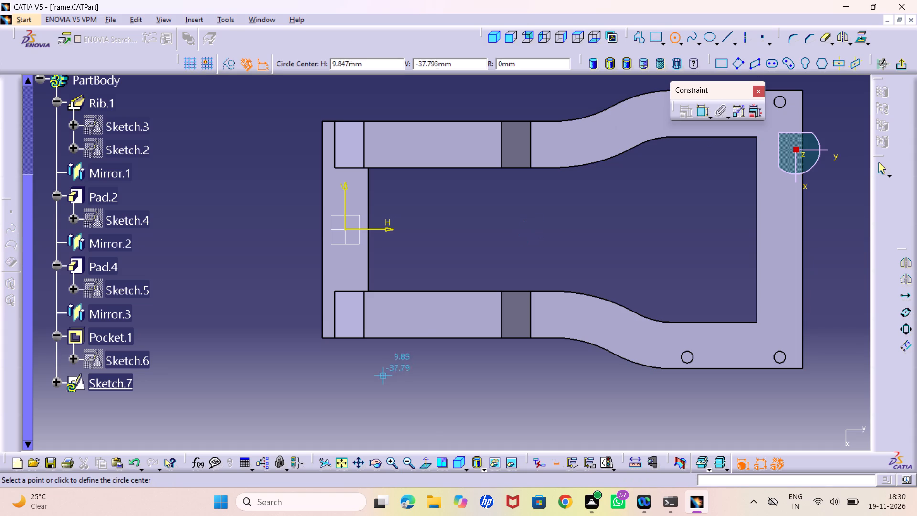
{"action": "left_click", "coordinate": [396, 317]}
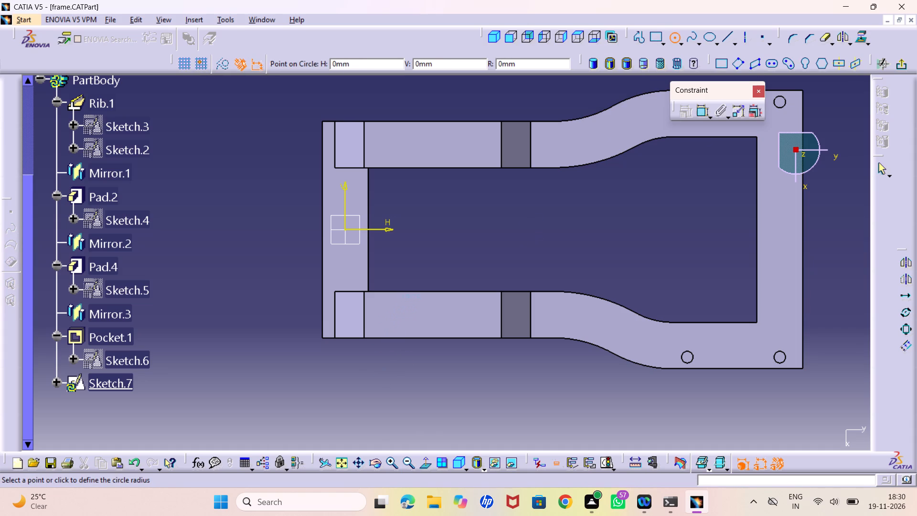
{"action": "left_click", "coordinate": [401, 323]}
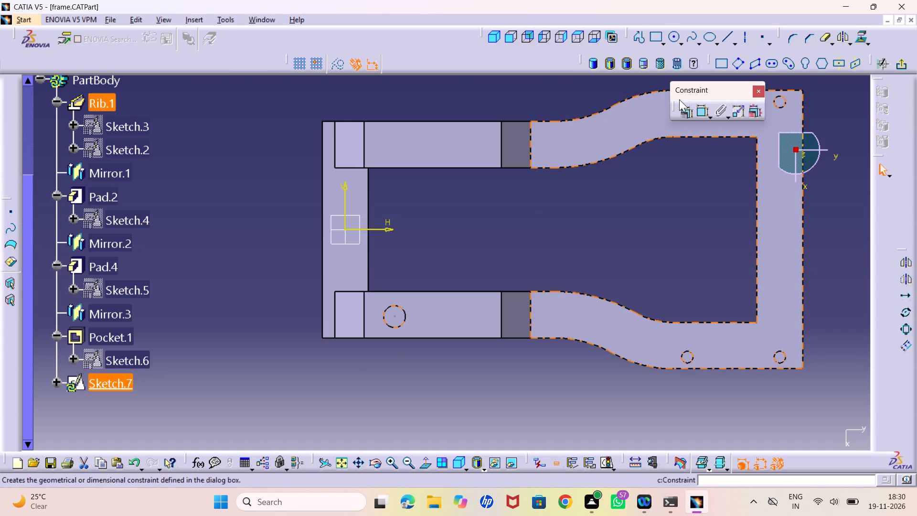
Sketch a second circle of about 2.5 mm radius on the bracket's top face, level with the first and nearer the wide end.
{"action": "left_click", "coordinate": [673, 33]}
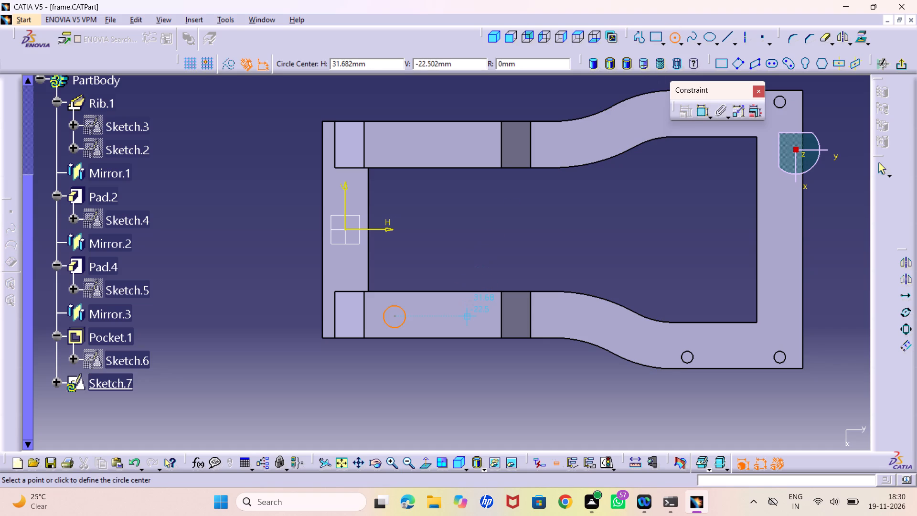
{"action": "left_click", "coordinate": [467, 318]}
{"action": "left_click", "coordinate": [468, 327]}
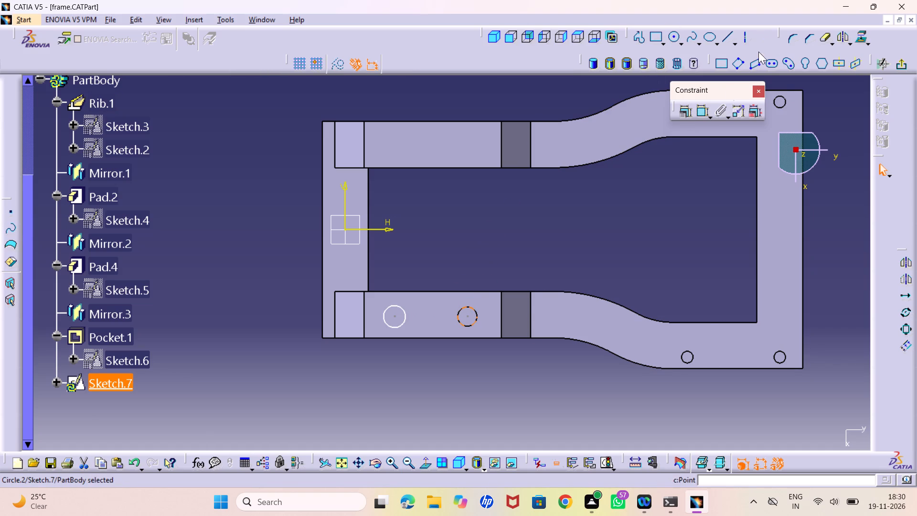
Dimension the radii of both circles on the bracket top and set each to 1.5 mm.
{"action": "left_click_drag", "start_coordinate": [703, 110], "coordinate": [700, 115]}
{"action": "left_click", "coordinate": [509, 378]}
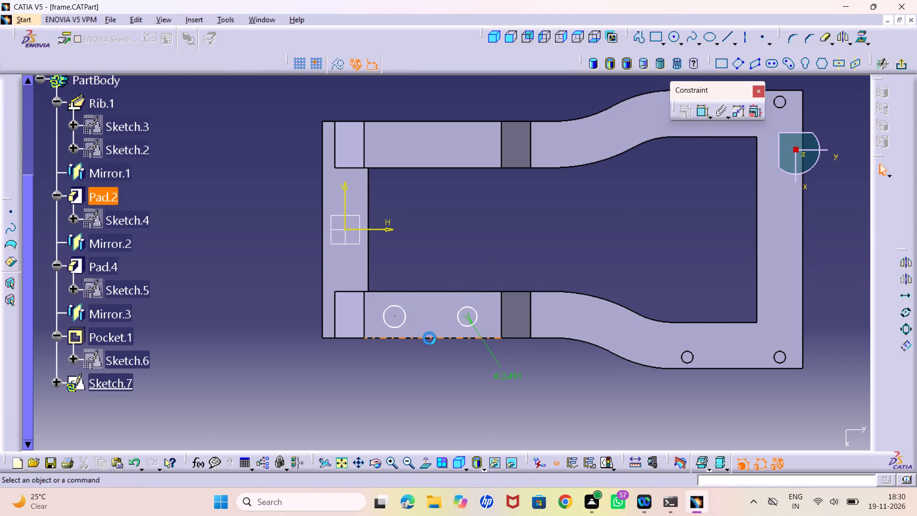
{"action": "left_click", "coordinate": [406, 322]}
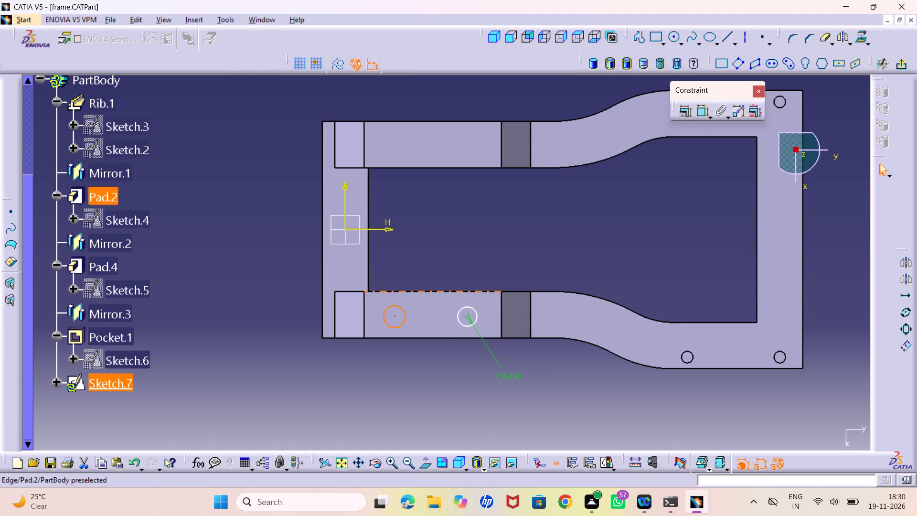
{"action": "left_click", "coordinate": [699, 112]}
{"action": "left_click_drag", "start_coordinate": [699, 112], "coordinate": [689, 117]}
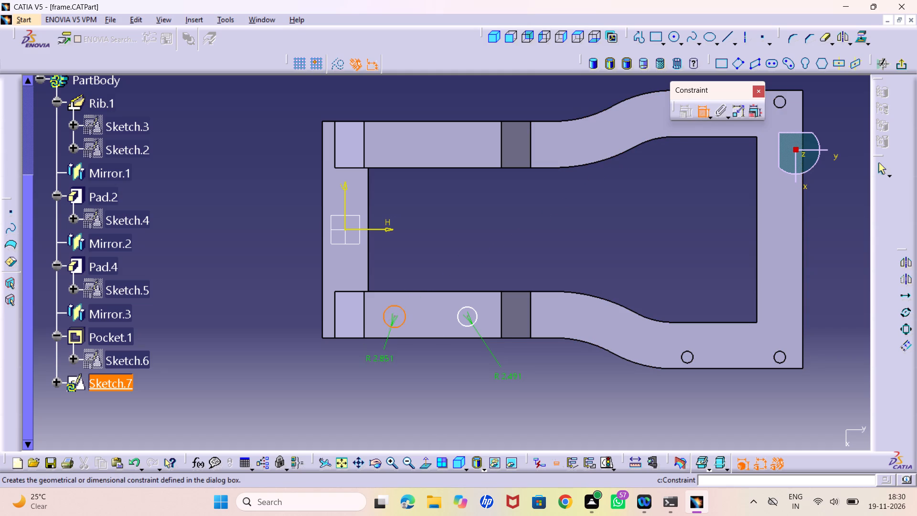
{"action": "left_click", "coordinate": [384, 364]}
{"action": "double_click", "coordinate": [507, 376]}
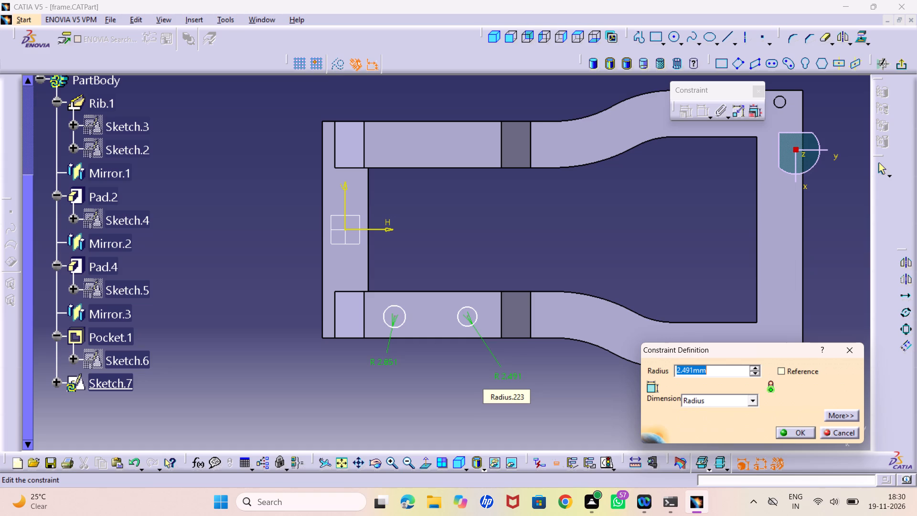
{"action": "type", "text": "1.5"}
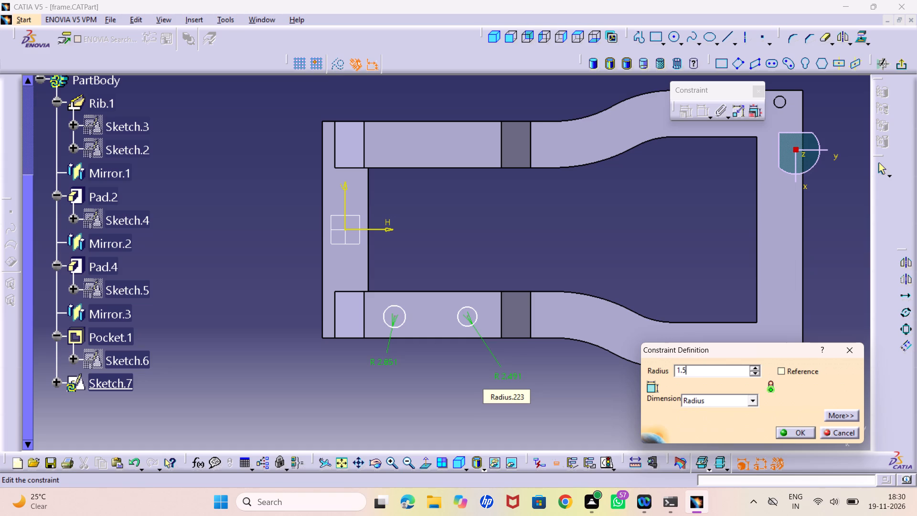
{"action": "key", "text": "Return"}
{"action": "double_click", "coordinate": [391, 358]}
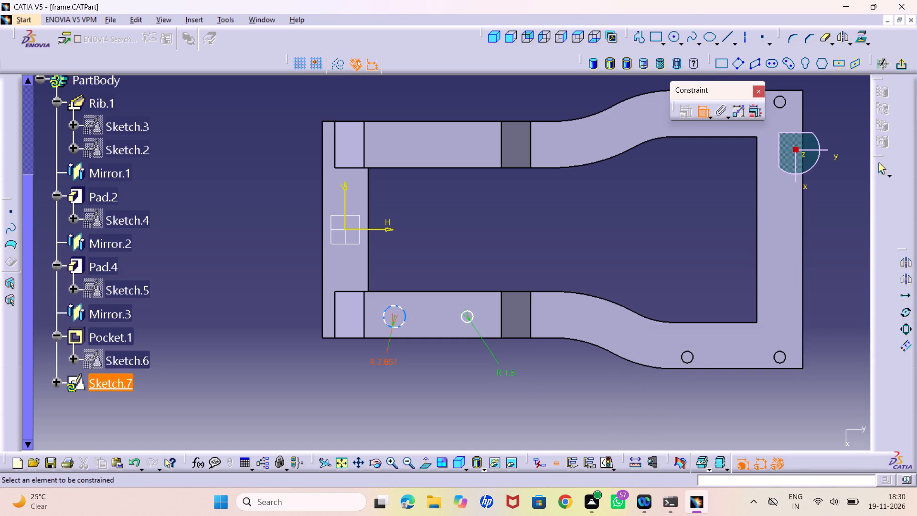
{"action": "type", "text": "1.5"}
{"action": "key", "text": "Return"}
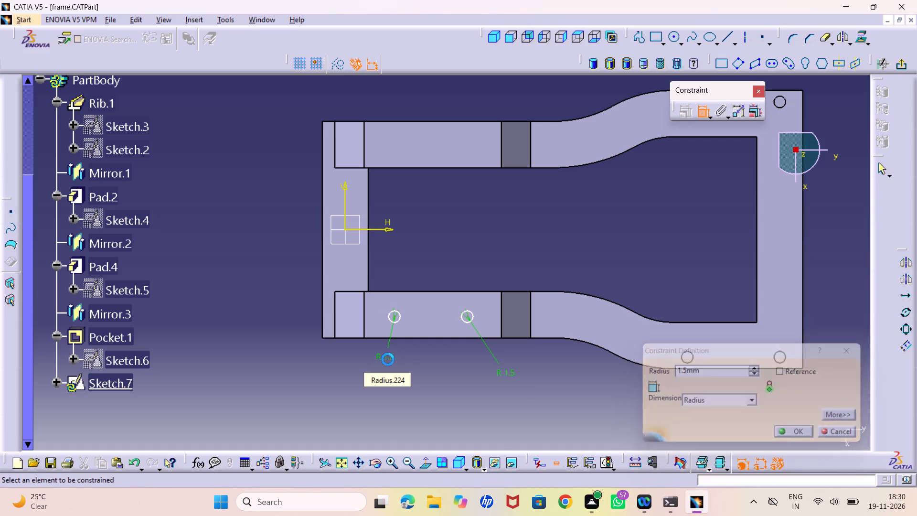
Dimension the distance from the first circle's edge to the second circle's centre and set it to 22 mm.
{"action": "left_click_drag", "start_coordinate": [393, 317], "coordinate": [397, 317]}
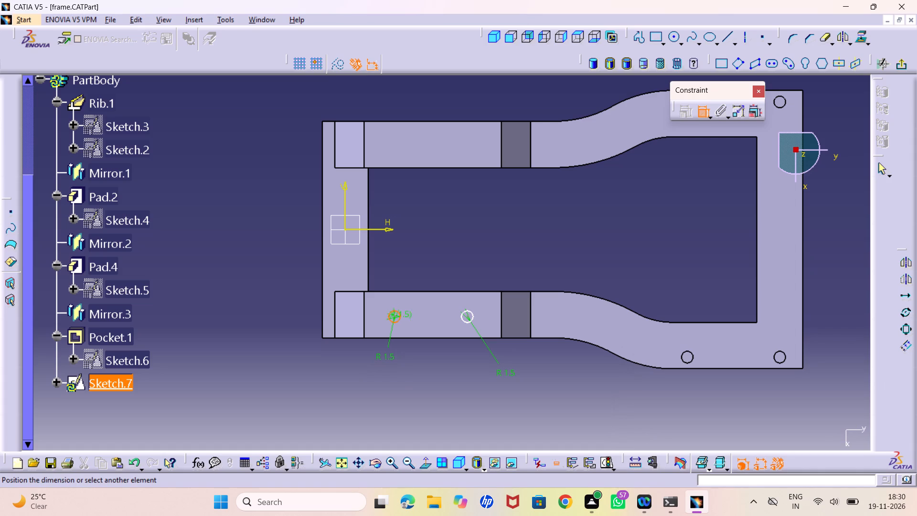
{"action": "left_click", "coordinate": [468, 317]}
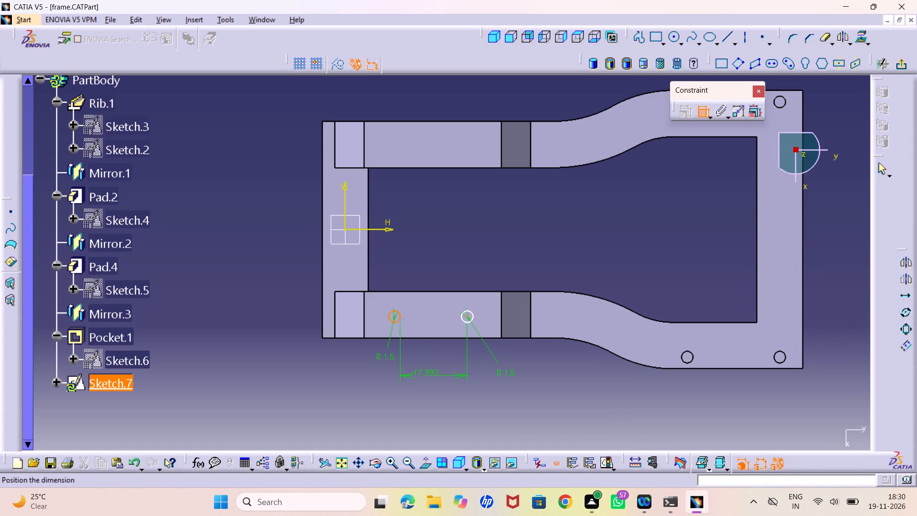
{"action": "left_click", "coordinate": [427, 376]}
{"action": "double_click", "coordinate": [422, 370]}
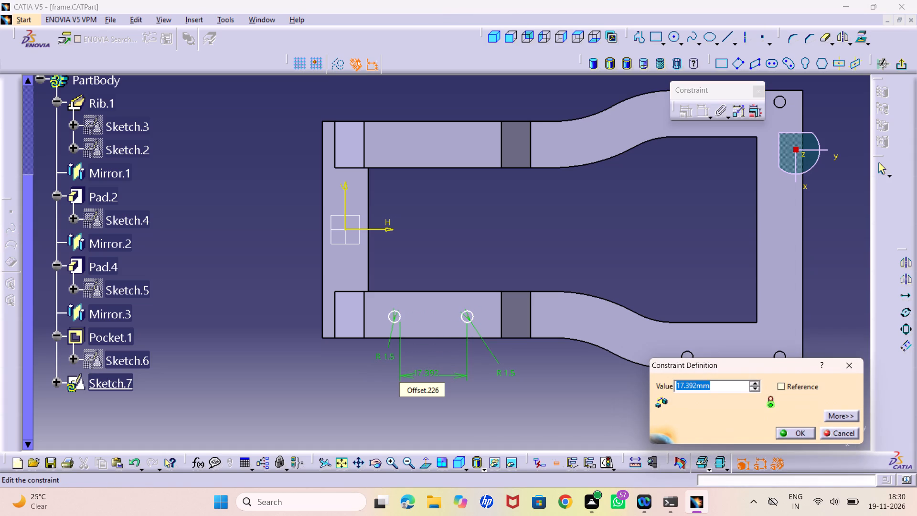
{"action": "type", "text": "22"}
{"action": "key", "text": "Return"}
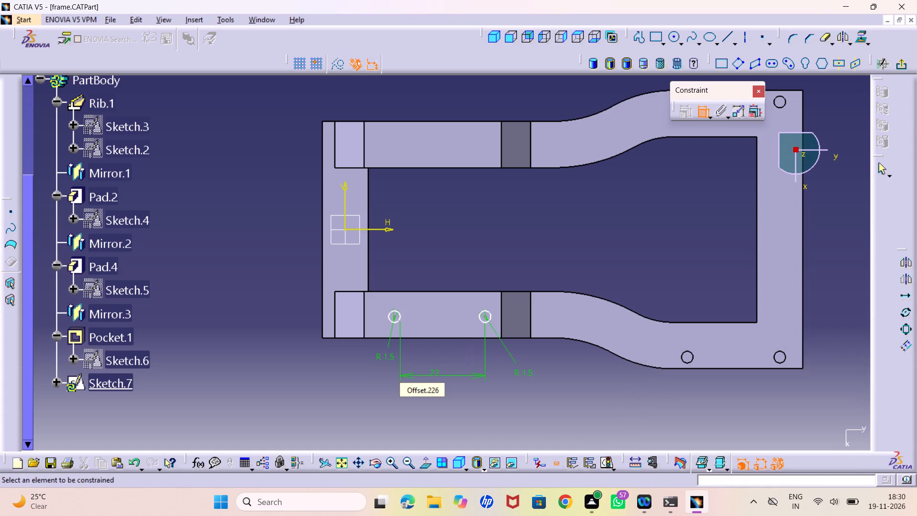
Dimension the second circle's centre from the bracket top's inner long edge and set the distance to 2.5 mm.
{"action": "middle_click_drag", "start_coordinate": [434, 359], "coordinate": [434, 327]}
{"action": "right_click", "coordinate": [434, 359]}
{"action": "middle_click_drag", "start_coordinate": [439, 379], "coordinate": [418, 329]}
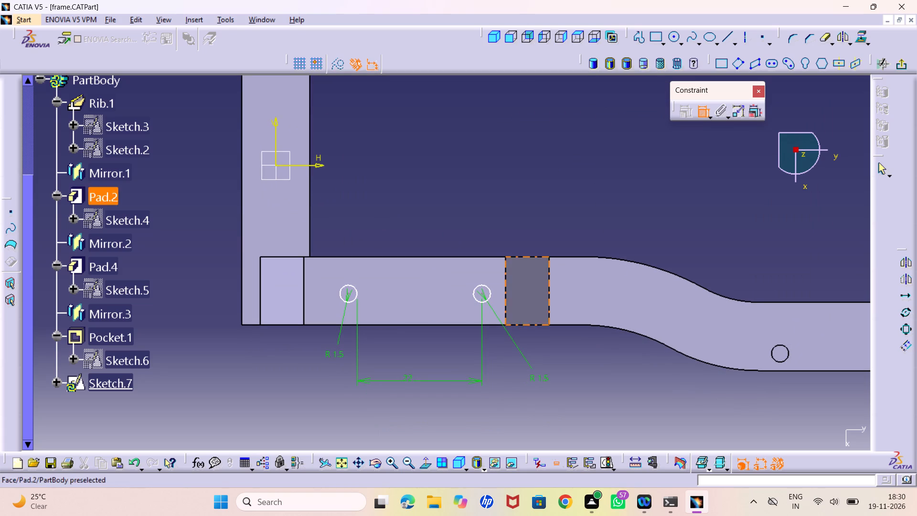
{"action": "left_click", "coordinate": [481, 292]}
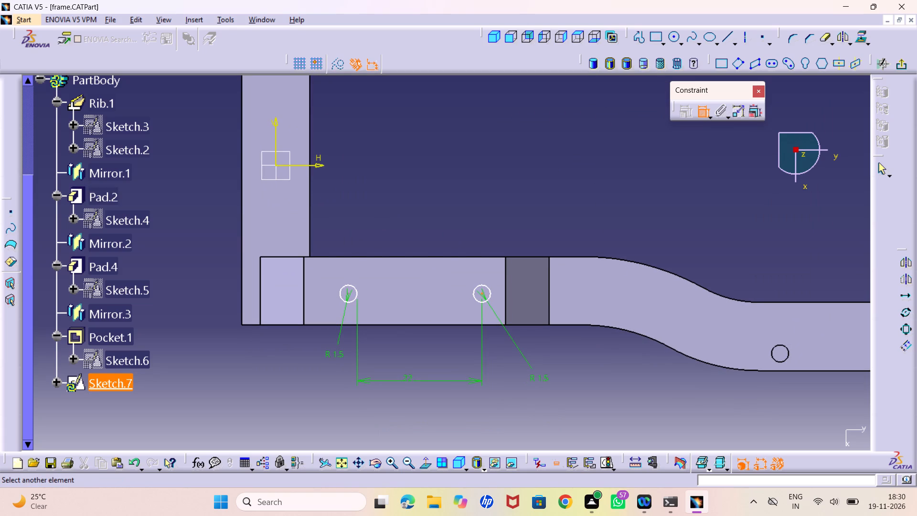
{"action": "left_click", "coordinate": [472, 258]}
{"action": "left_click", "coordinate": [480, 239]}
{"action": "double_click", "coordinate": [478, 234]}
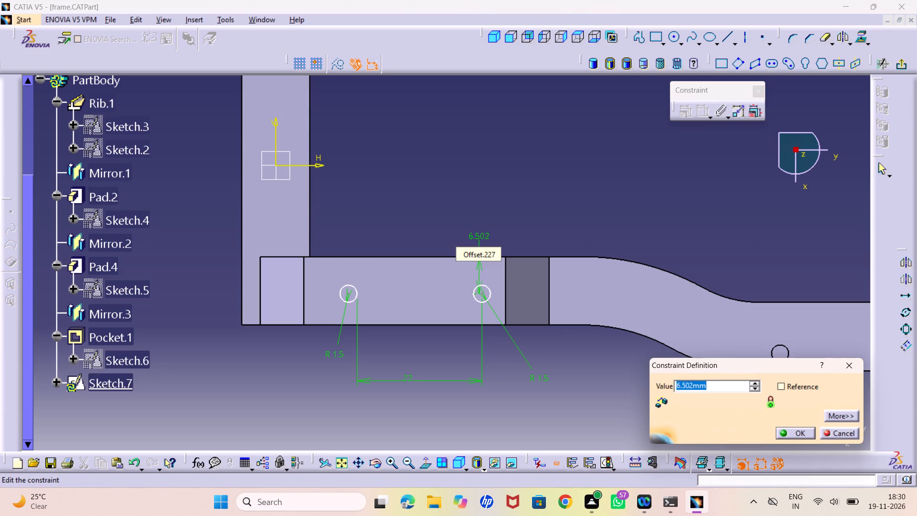
{"action": "type", "text": "2.5"}
{"action": "key", "text": "Return"}
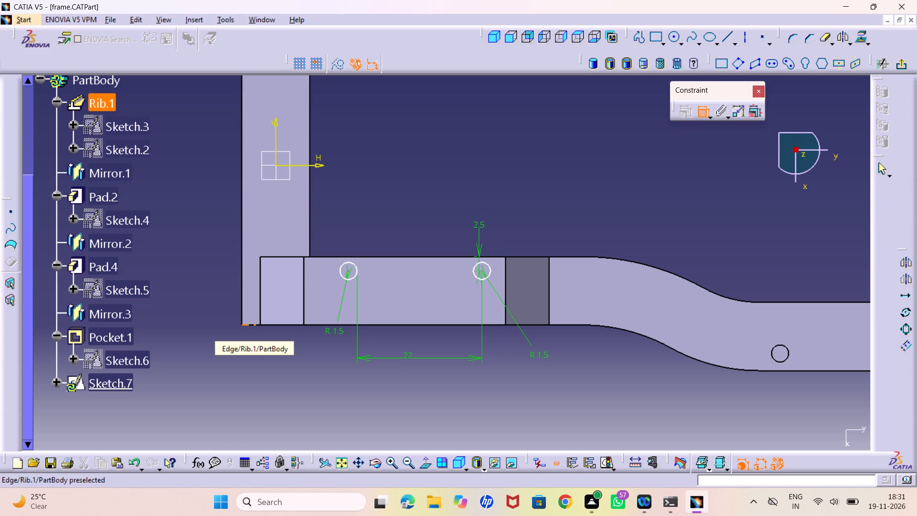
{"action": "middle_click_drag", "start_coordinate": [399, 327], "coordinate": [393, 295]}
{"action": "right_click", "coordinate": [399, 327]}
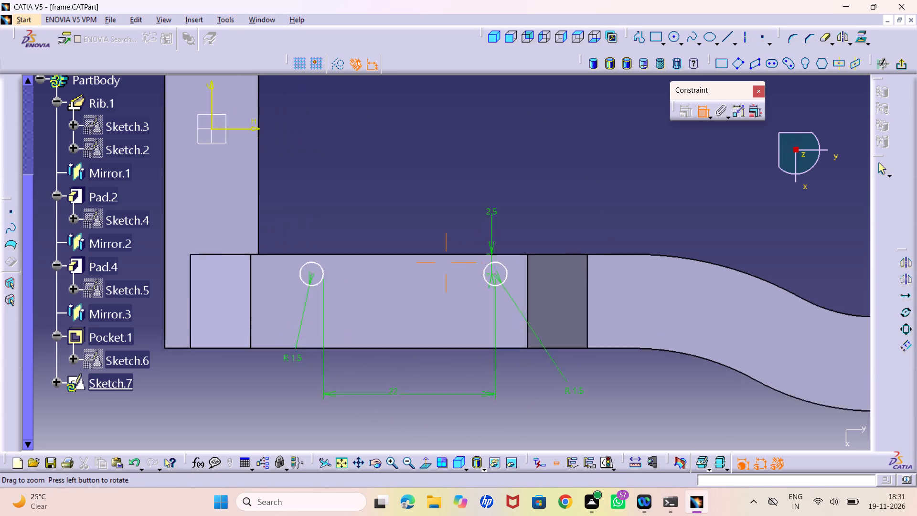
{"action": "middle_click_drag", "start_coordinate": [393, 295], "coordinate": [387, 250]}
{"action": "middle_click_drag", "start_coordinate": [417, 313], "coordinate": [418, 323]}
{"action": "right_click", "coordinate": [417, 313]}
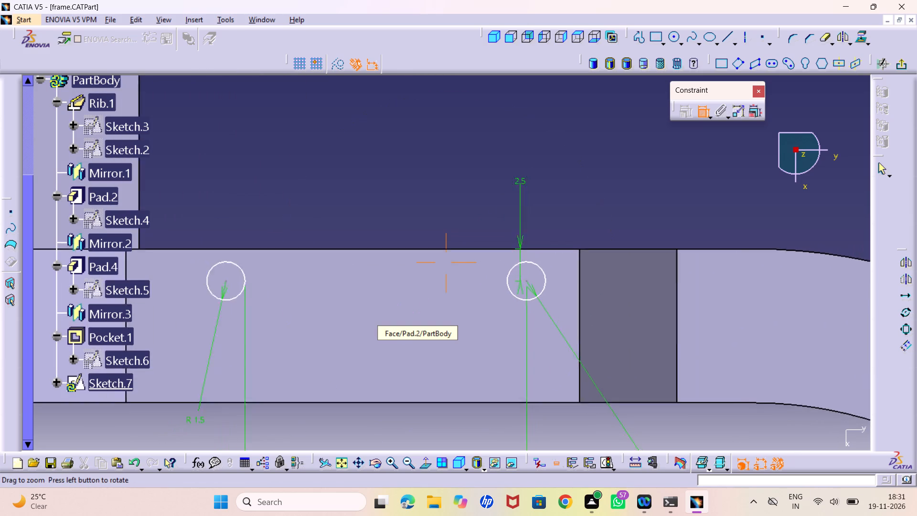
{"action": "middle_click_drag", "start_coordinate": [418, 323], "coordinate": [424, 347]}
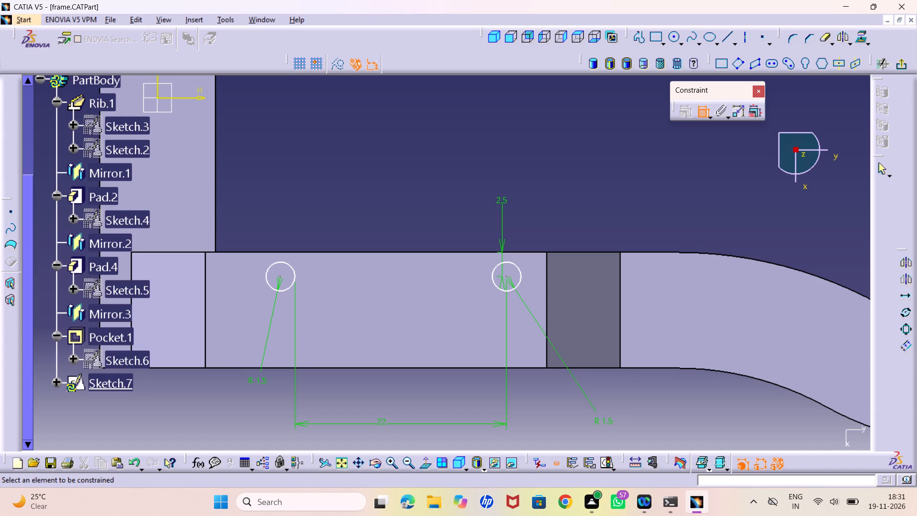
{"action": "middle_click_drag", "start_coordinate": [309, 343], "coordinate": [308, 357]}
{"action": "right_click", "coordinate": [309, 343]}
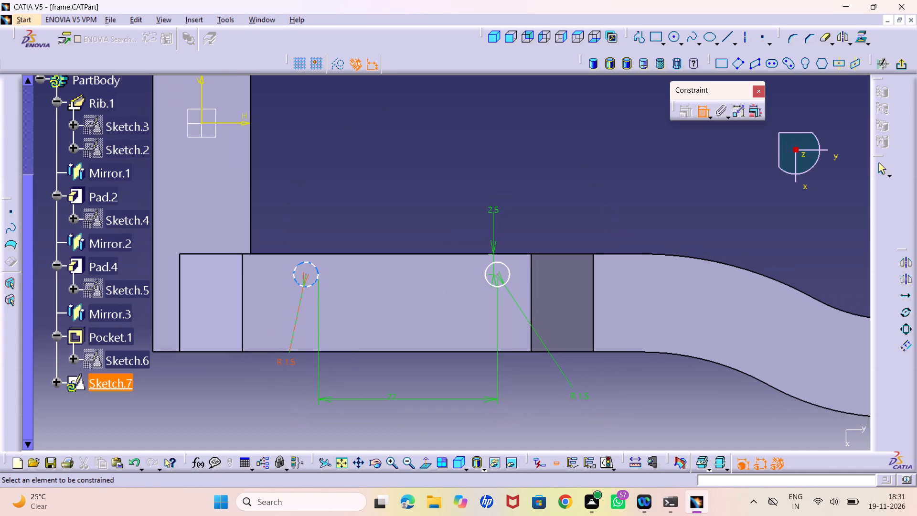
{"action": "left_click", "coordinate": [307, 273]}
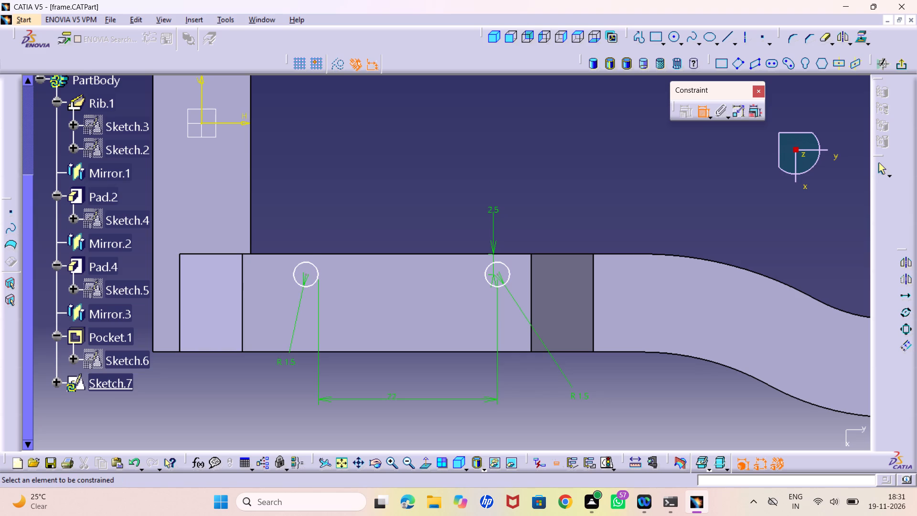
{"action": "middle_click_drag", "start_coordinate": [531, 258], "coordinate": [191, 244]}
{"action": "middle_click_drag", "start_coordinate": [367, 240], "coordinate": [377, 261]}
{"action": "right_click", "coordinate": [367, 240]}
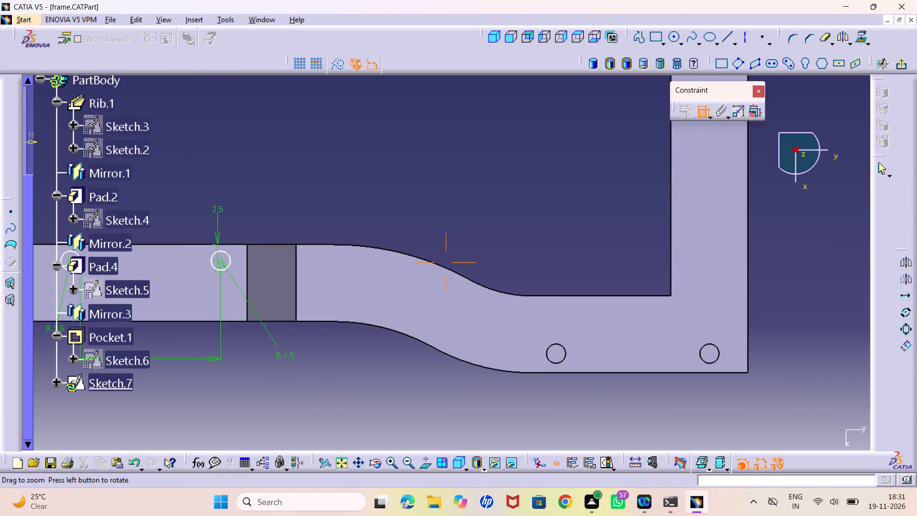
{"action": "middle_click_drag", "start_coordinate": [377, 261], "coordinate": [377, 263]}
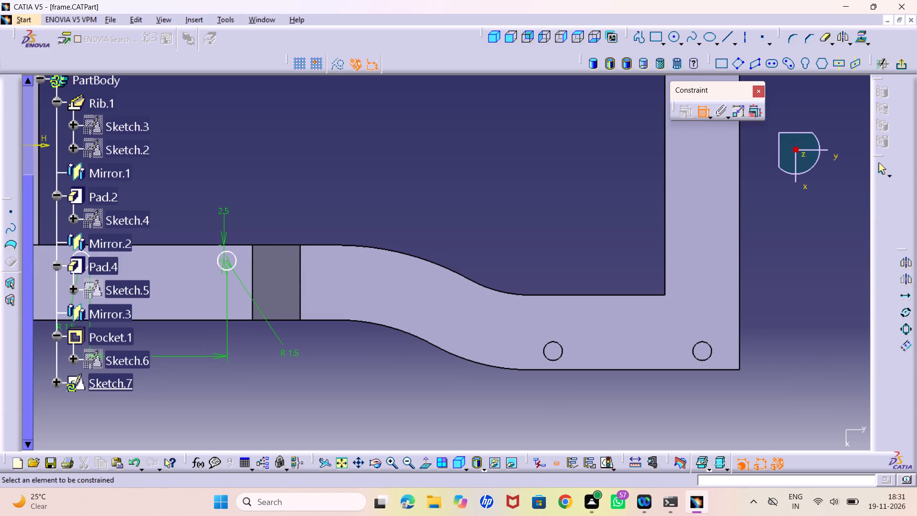
Dimension the first circle's centre from the top face's edge at the frame's narrow end and set the distance to 6 mm.
{"action": "middle_click_drag", "start_coordinate": [166, 240], "coordinate": [179, 284]}
{"action": "right_click", "coordinate": [166, 239]}
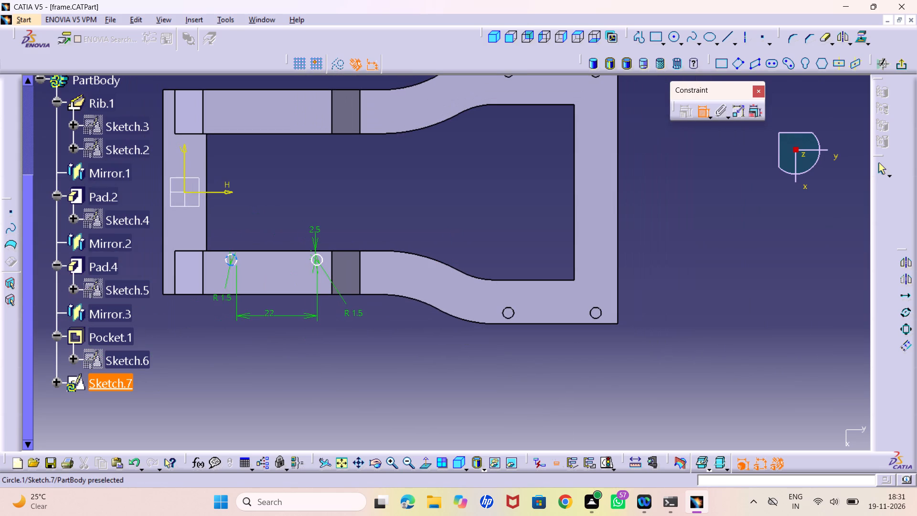
{"action": "left_click", "coordinate": [230, 258]}
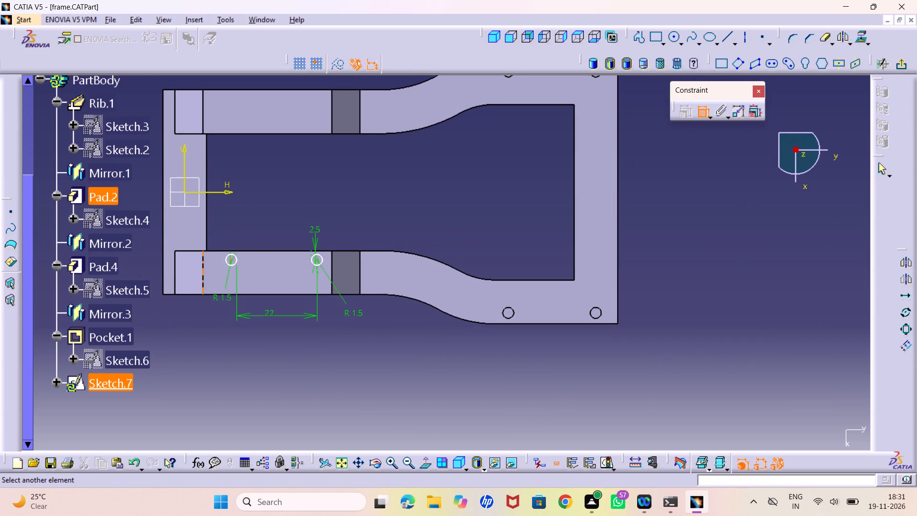
{"action": "left_click", "coordinate": [203, 262]}
{"action": "left_click", "coordinate": [216, 364]}
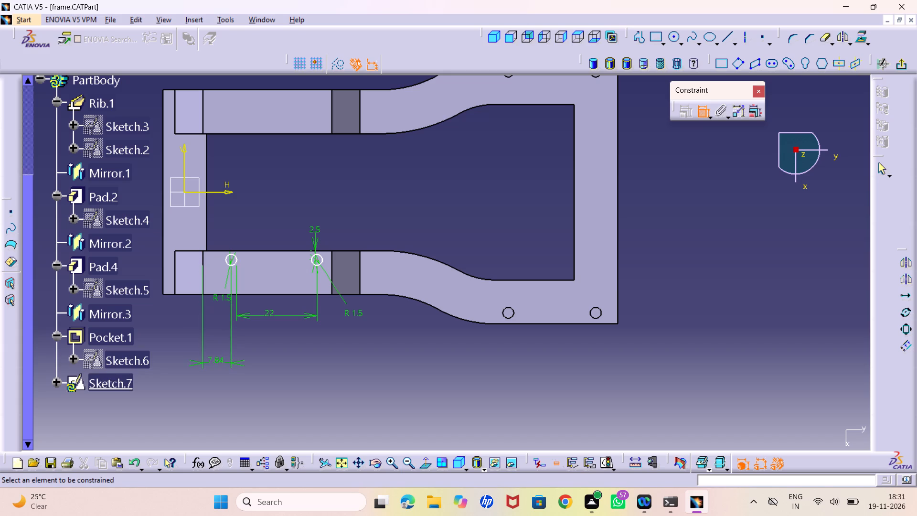
{"action": "double_click", "coordinate": [220, 361]}
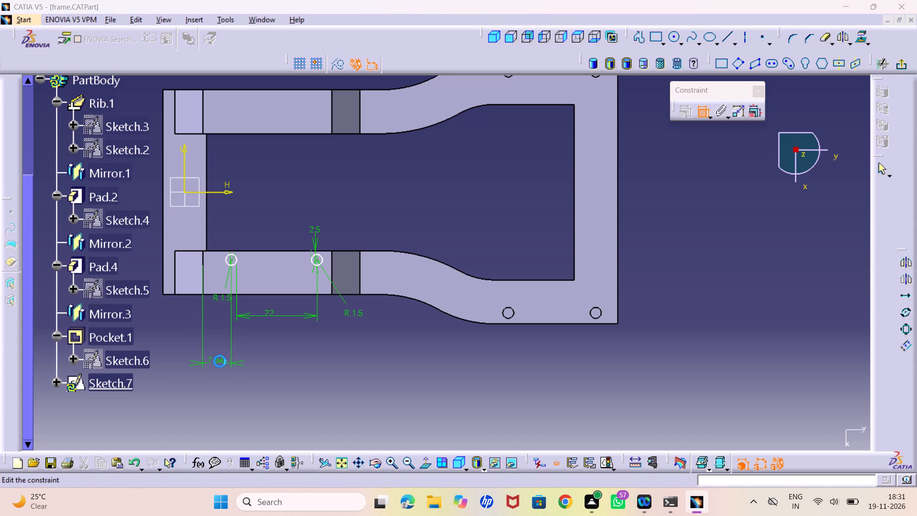
{"action": "key", "text": "6"}
{"action": "key", "text": "Return"}
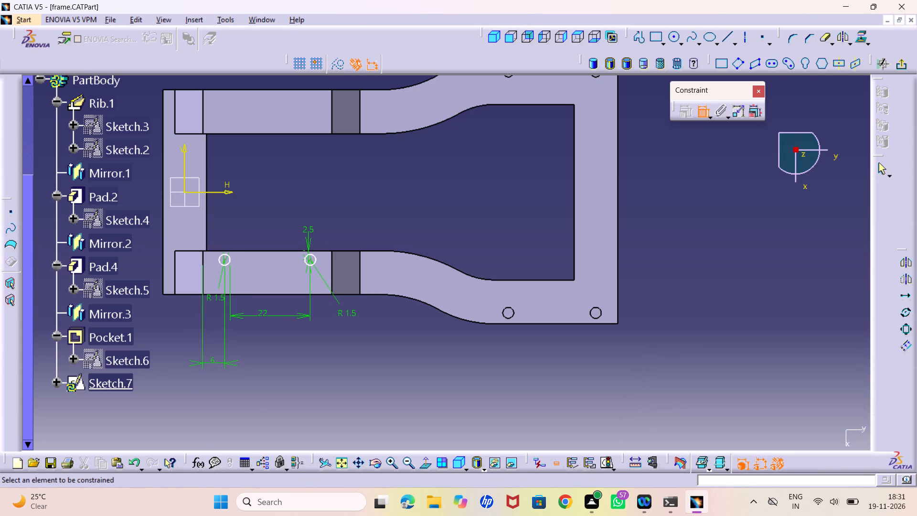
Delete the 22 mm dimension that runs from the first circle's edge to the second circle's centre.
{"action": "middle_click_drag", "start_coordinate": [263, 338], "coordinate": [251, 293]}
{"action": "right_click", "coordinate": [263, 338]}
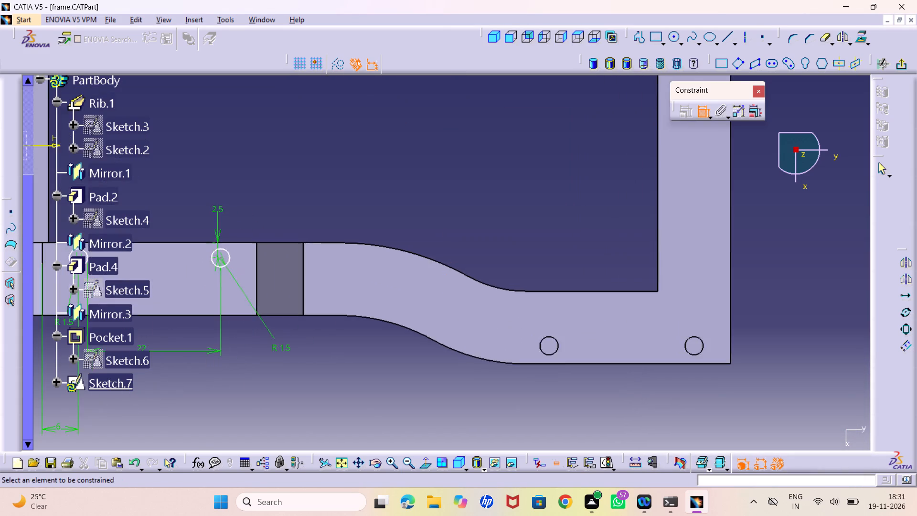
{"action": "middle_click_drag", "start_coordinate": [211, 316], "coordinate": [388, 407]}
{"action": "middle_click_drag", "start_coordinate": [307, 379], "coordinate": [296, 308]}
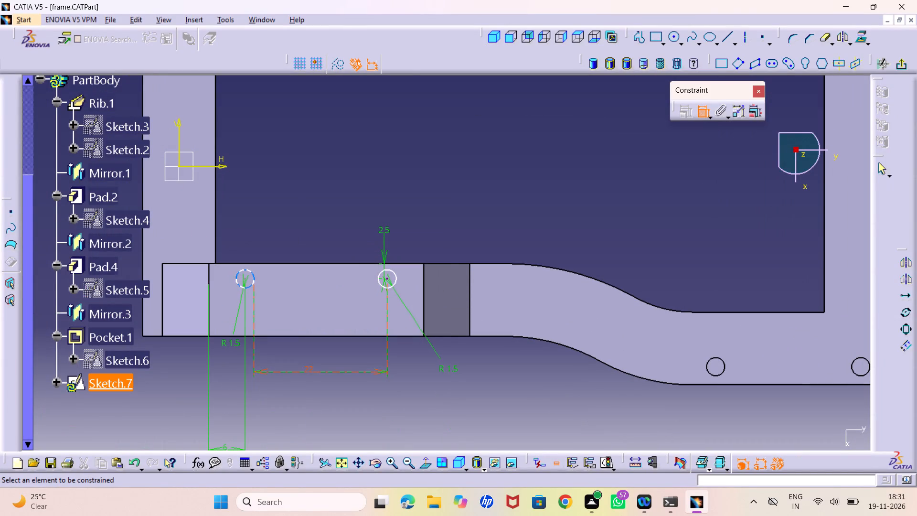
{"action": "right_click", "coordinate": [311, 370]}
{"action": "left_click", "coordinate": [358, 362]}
Dimension the centre-to-centre distance between the two circles and set it to 22 mm.
{"action": "left_click", "coordinate": [245, 280]}
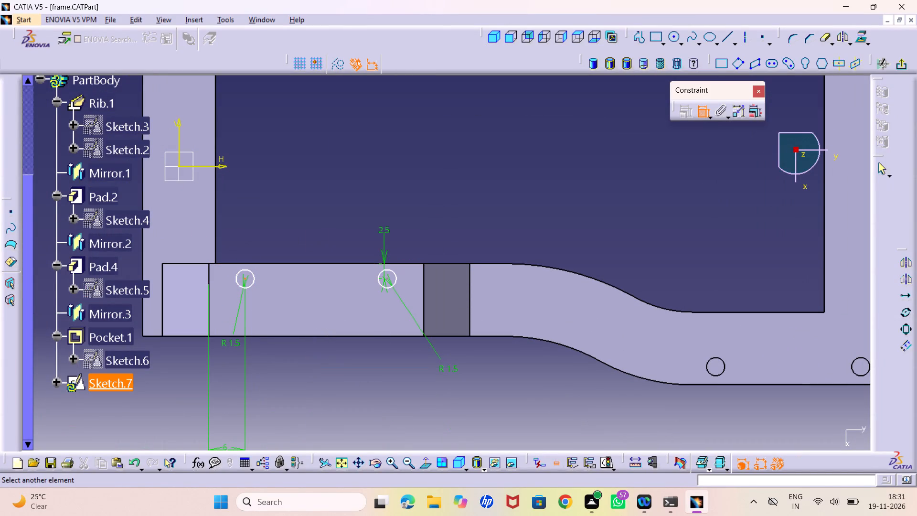
{"action": "left_click", "coordinate": [387, 276]}
{"action": "left_click", "coordinate": [386, 278]}
{"action": "left_click", "coordinate": [303, 365]}
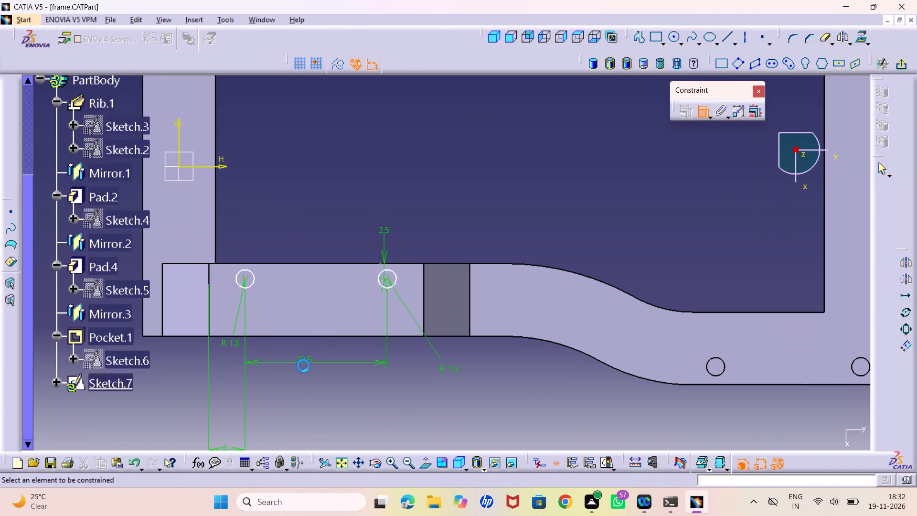
{"action": "double_click", "coordinate": [302, 356]}
{"action": "type", "text": "22"}
{"action": "key", "text": "Return"}
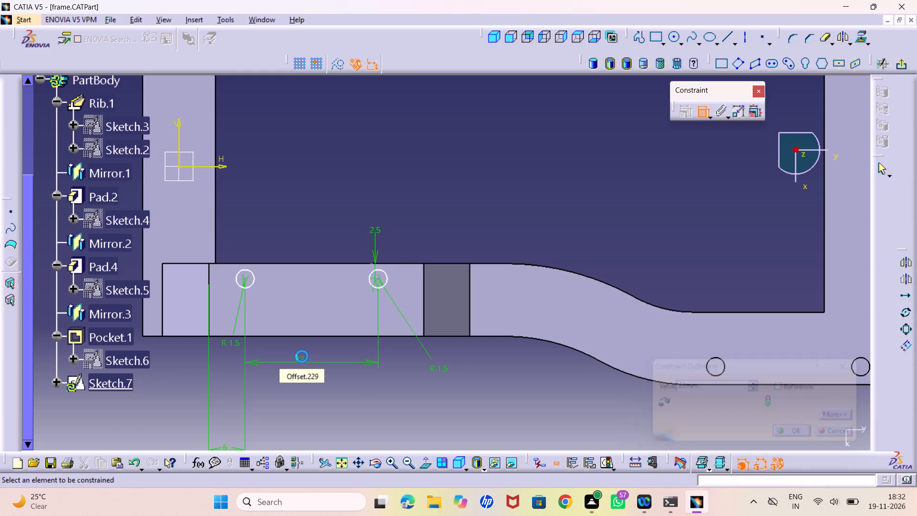
Dimension the first circle's centre from the bracket top's inner long edge.
{"action": "middle_click_drag", "start_coordinate": [316, 394], "coordinate": [318, 406]}
{"action": "right_click", "coordinate": [316, 394]}
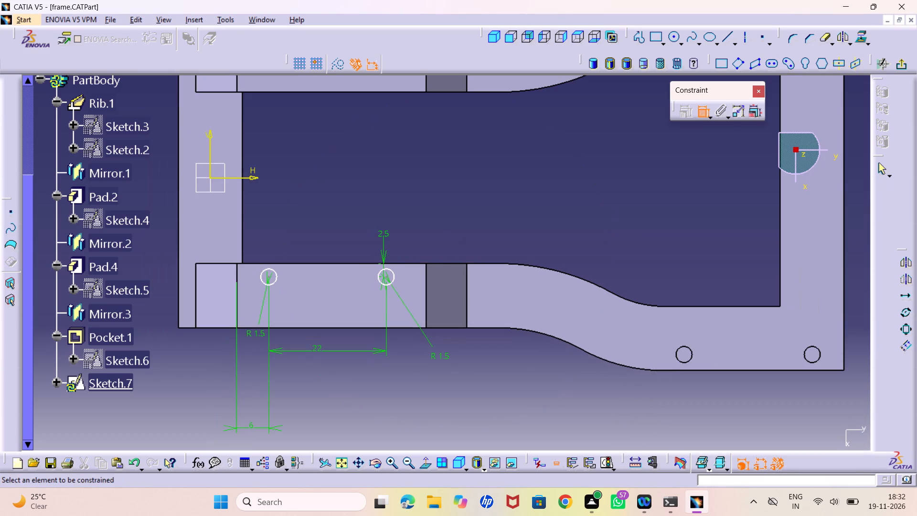
{"action": "middle_click_drag", "start_coordinate": [343, 395], "coordinate": [330, 354]}
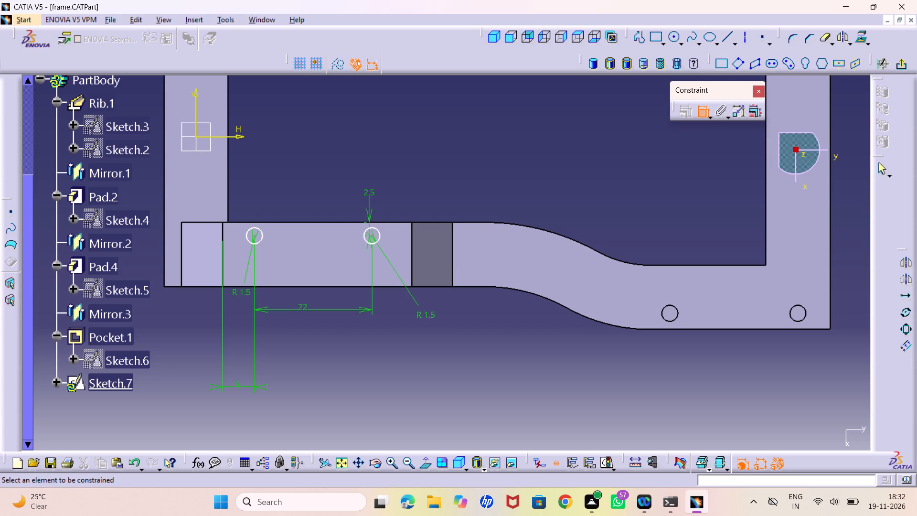
{"action": "middle_click_drag", "start_coordinate": [307, 338], "coordinate": [302, 327]}
{"action": "right_click", "coordinate": [307, 338]}
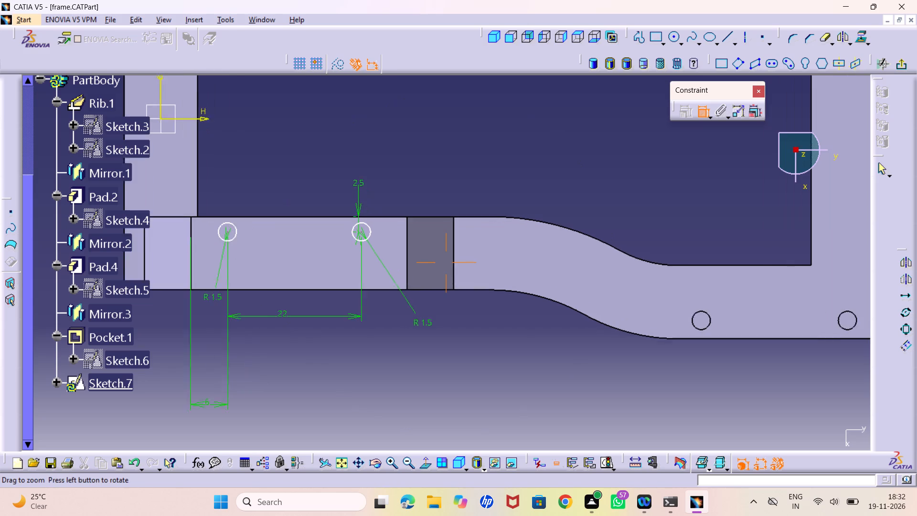
{"action": "middle_click_drag", "start_coordinate": [302, 327], "coordinate": [300, 317]}
{"action": "middle_click", "coordinate": [244, 305]}
{"action": "right_click", "coordinate": [244, 305]}
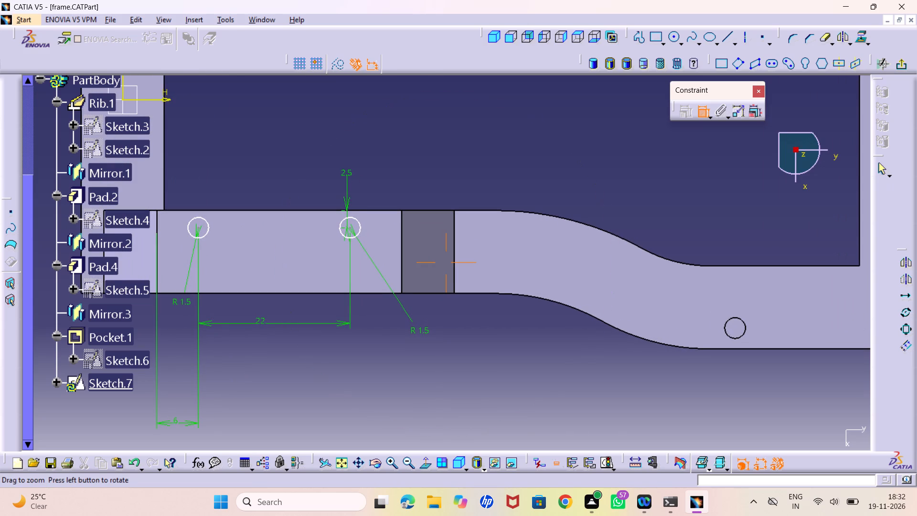
{"action": "left_click", "coordinate": [206, 228]}
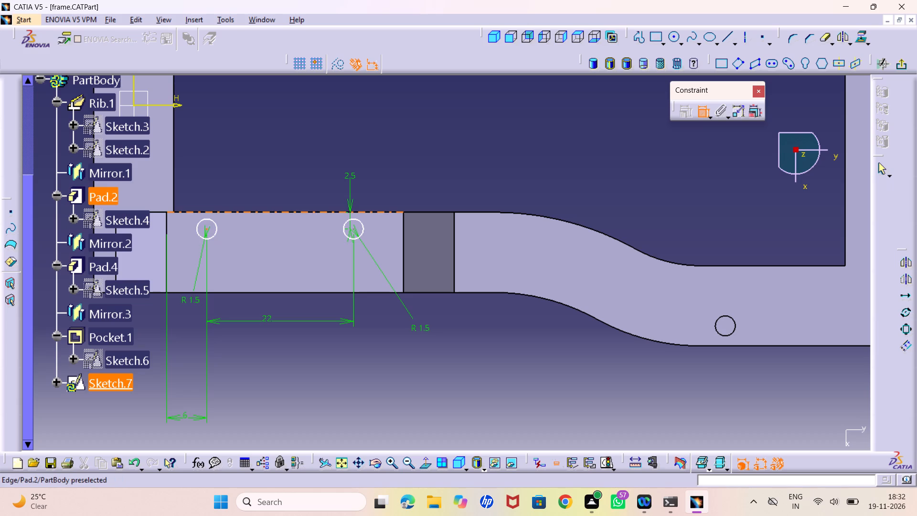
{"action": "left_click", "coordinate": [218, 211]}
{"action": "left_click", "coordinate": [229, 184]}
{"action": "middle_click_drag", "start_coordinate": [241, 323], "coordinate": [272, 369]}
{"action": "right_click", "coordinate": [241, 323]}
{"action": "middle_click", "coordinate": [437, 315]}
{"action": "right_click", "coordinate": [437, 315]}
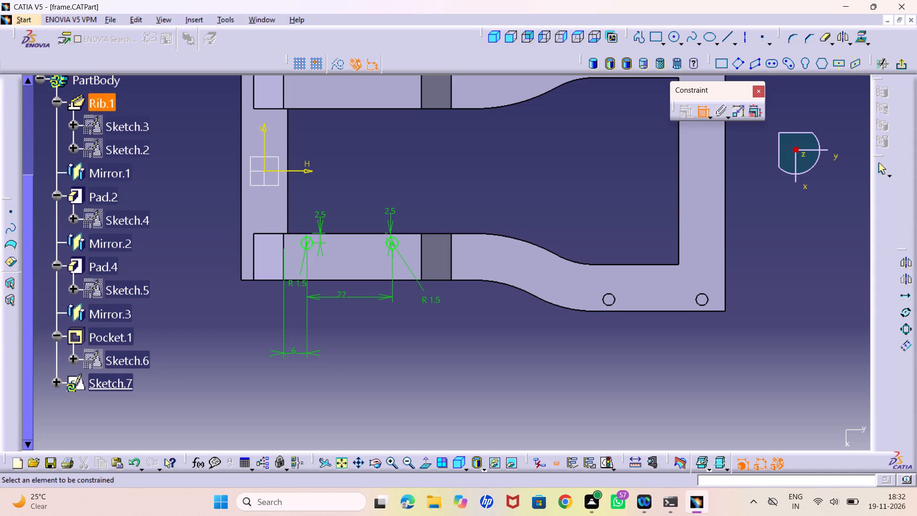
{"action": "left_click", "coordinate": [704, 113]}
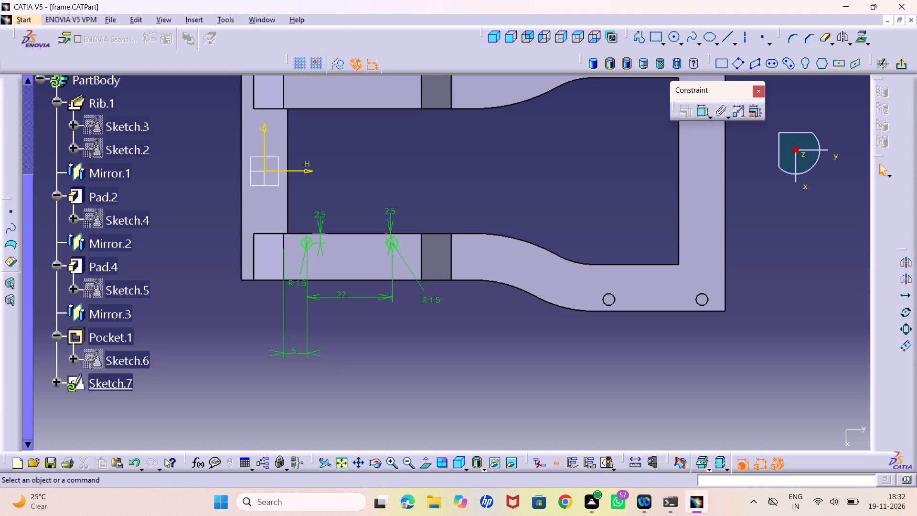
Mirror both dimensioned circles about the sketch's horizontal axis onto the opposite bracket top.
{"action": "middle_click_drag", "start_coordinate": [445, 186], "coordinate": [460, 222]}
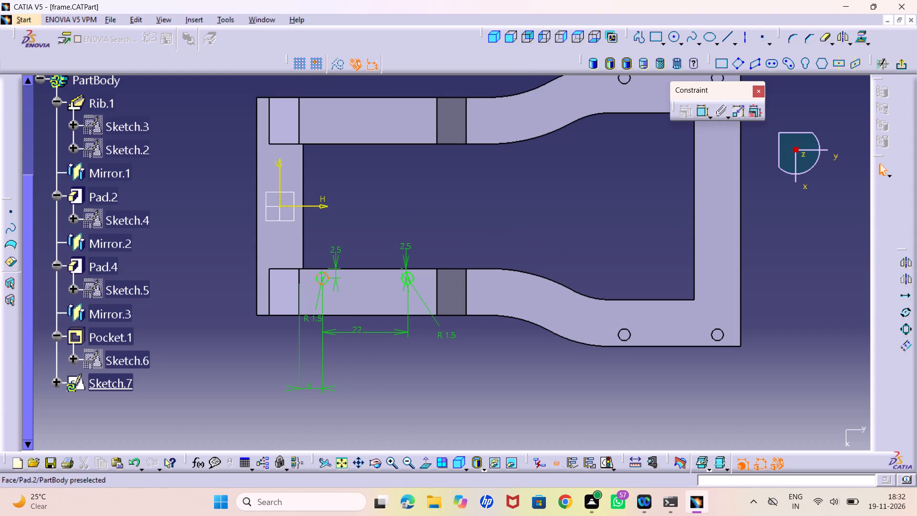
{"action": "left_click", "coordinate": [327, 281], "text": "ctrl"}
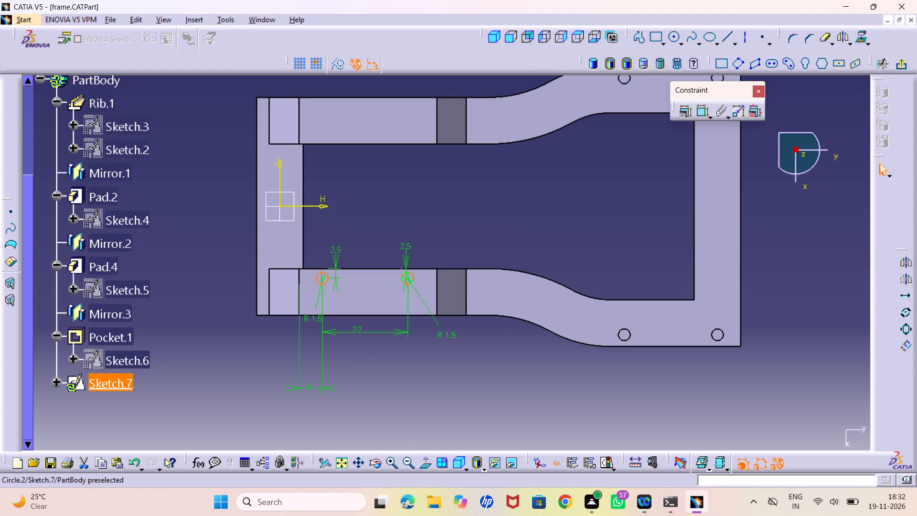
{"action": "left_click", "coordinate": [413, 278], "text": "ctrl"}
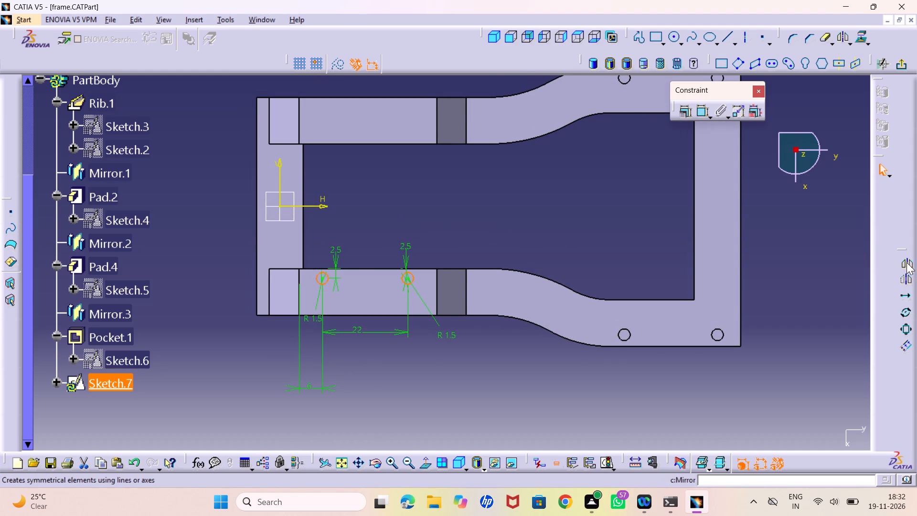
{"action": "left_click", "coordinate": [906, 262]}
{"action": "left_click", "coordinate": [320, 210]}
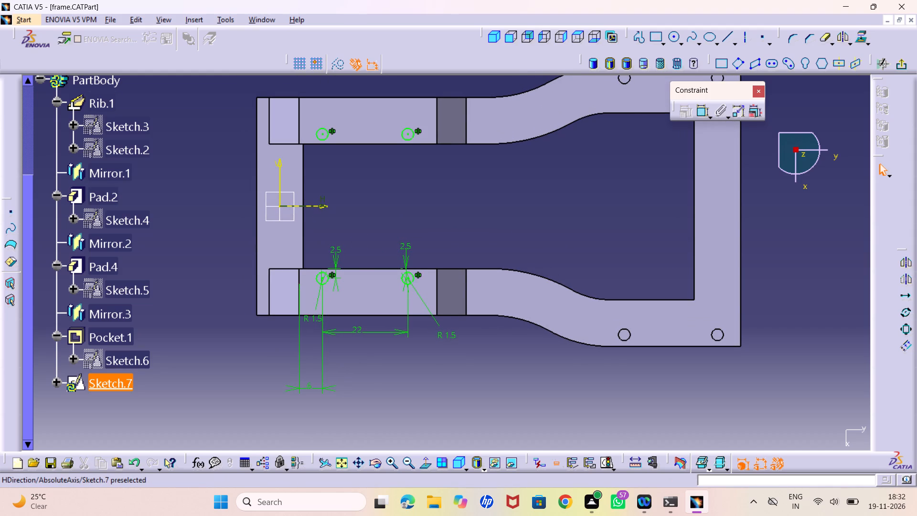
{"action": "left_click", "coordinate": [510, 197]}
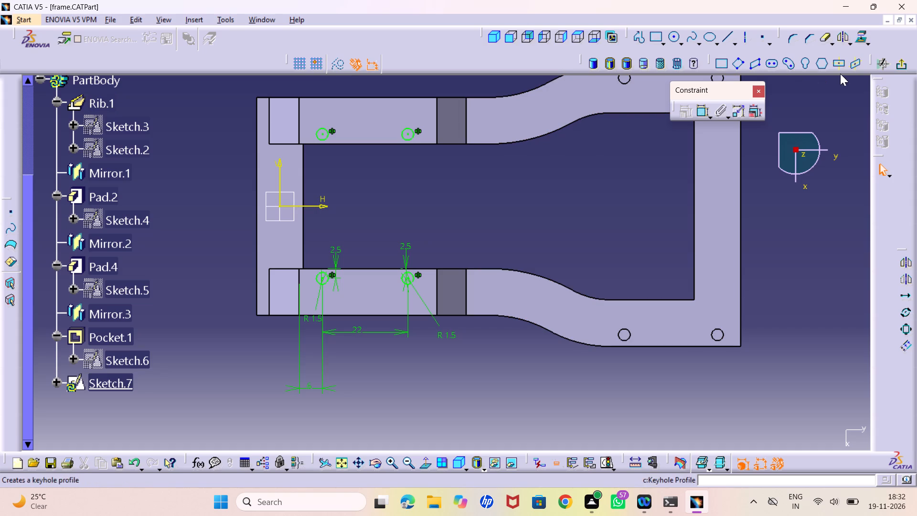
Exit the sketch and cut its four circles as a Pocket with the Up to next limit and 0 mm offset.
{"action": "left_click", "coordinate": [906, 62]}
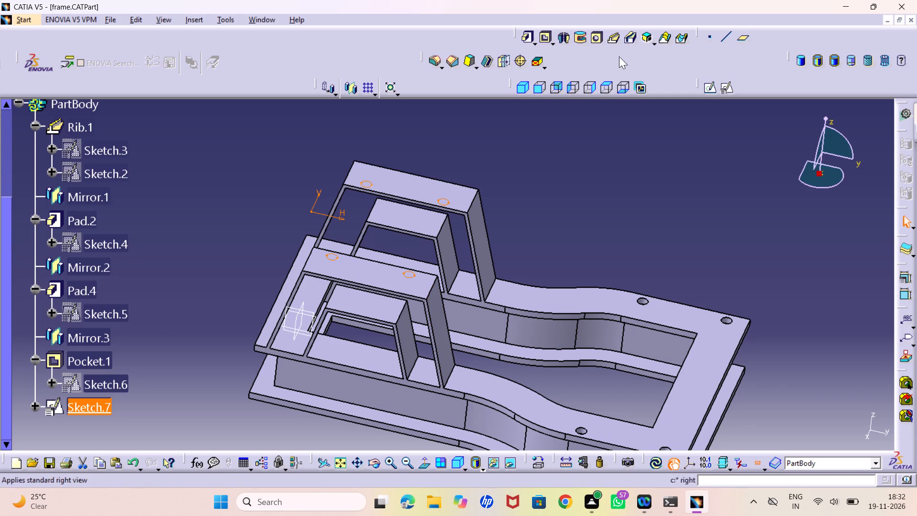
{"action": "left_click", "coordinate": [544, 34]}
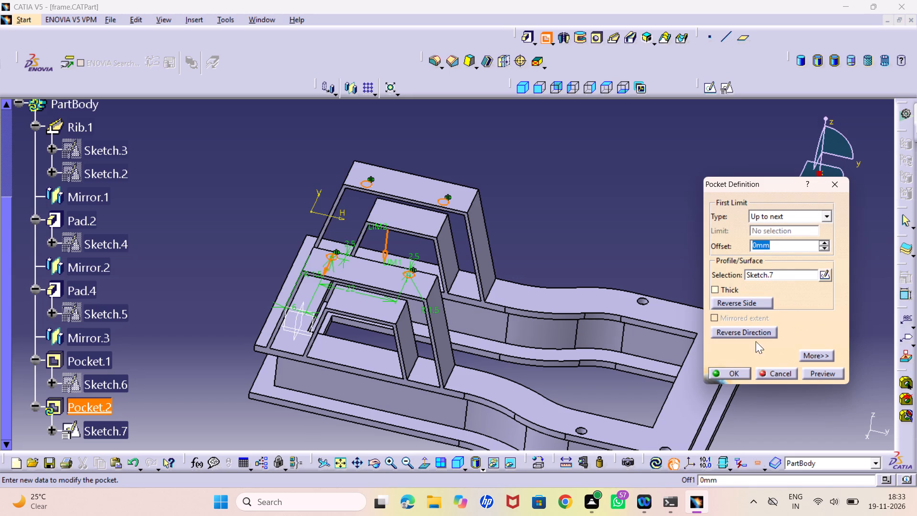
{"action": "left_click", "coordinate": [735, 374]}
{"action": "left_click", "coordinate": [579, 165]}
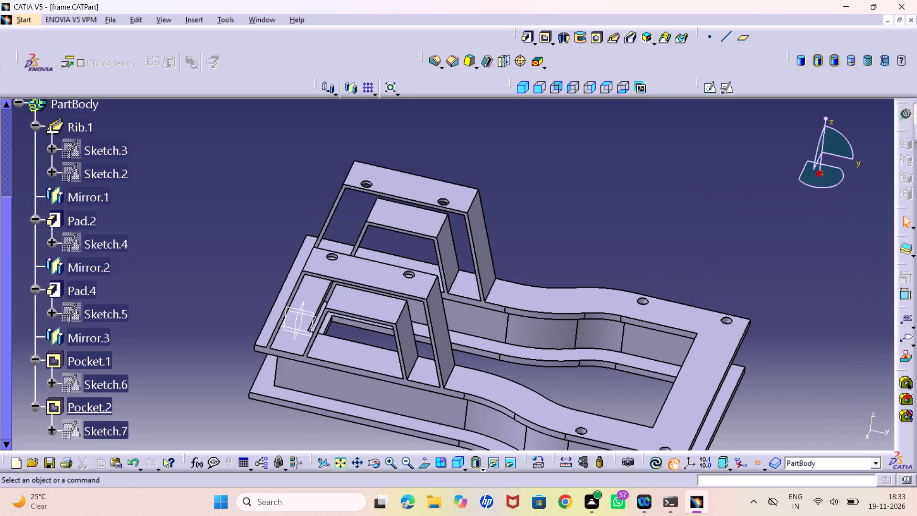
Examine the new bracket-top holes from different angles and return to the isometric view.
{"action": "middle_click_drag", "start_coordinate": [376, 342], "coordinate": [296, 306]}
{"action": "right_click_drag", "start_coordinate": [374, 338], "coordinate": [296, 306]}
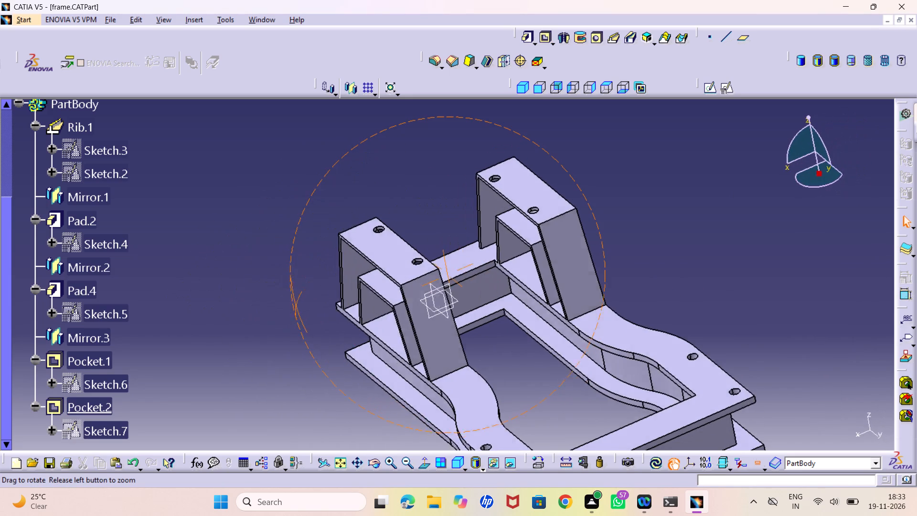
{"action": "middle_click_drag", "start_coordinate": [296, 306], "coordinate": [296, 307]}
{"action": "right_click_drag", "start_coordinate": [296, 306], "coordinate": [296, 307]}
{"action": "middle_click_drag", "start_coordinate": [421, 343], "coordinate": [311, 251]}
{"action": "middle_click_drag", "start_coordinate": [336, 248], "coordinate": [384, 314]}
{"action": "right_click", "coordinate": [336, 248]}
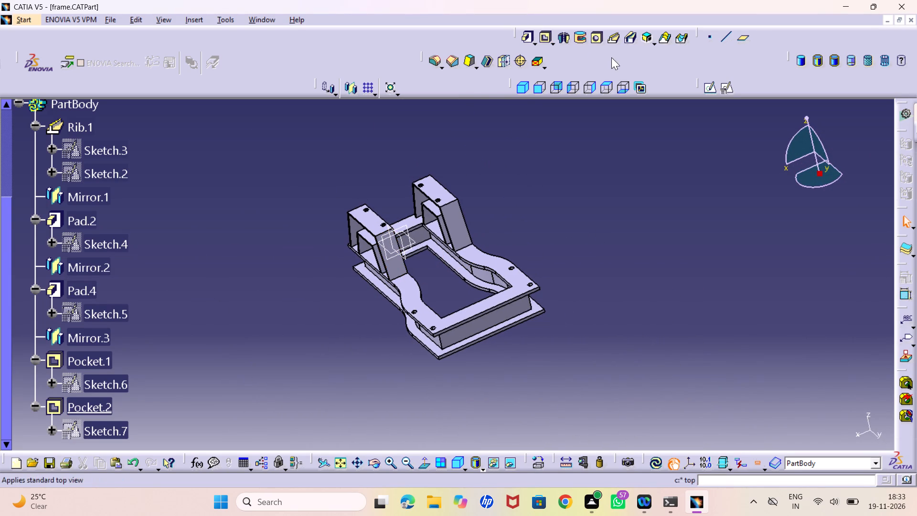
{"action": "left_click", "coordinate": [516, 86]}
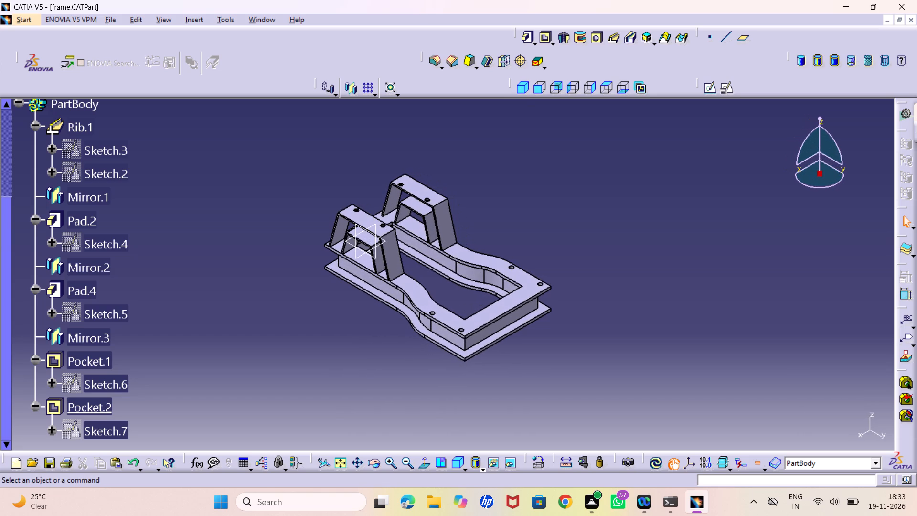
Save the frame part.
{"action": "key", "text": "ctrl+s"}
Examine the frame up close from several angles, ending at the wide end's flange corners.
{"action": "middle_click_drag", "start_coordinate": [553, 249], "coordinate": [548, 237]}
{"action": "right_click", "coordinate": [553, 249]}
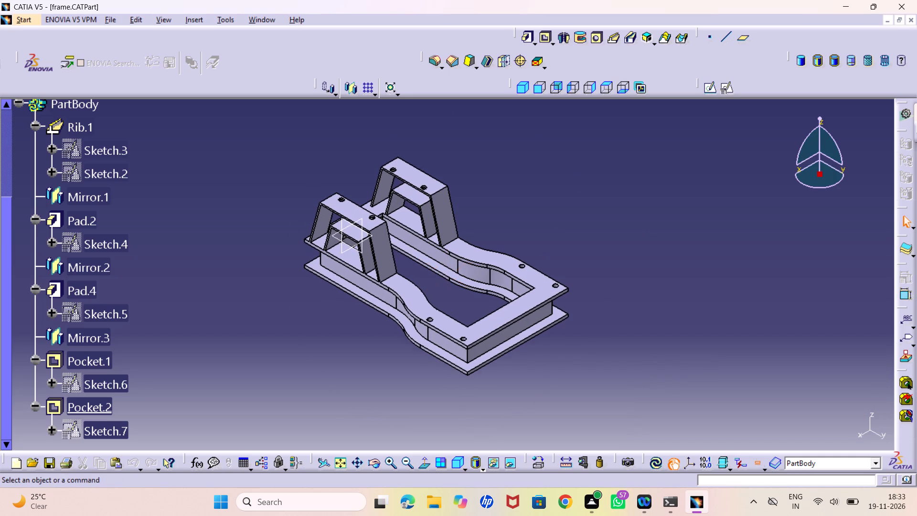
{"action": "middle_click_drag", "start_coordinate": [604, 251], "coordinate": [578, 242]}
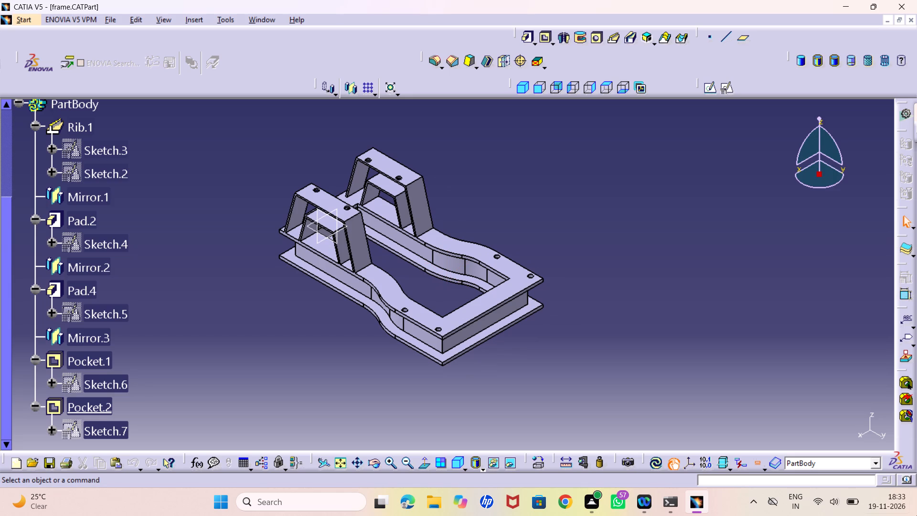
{"action": "middle_click_drag", "start_coordinate": [451, 224], "coordinate": [450, 197]}
{"action": "right_click", "coordinate": [451, 224]}
{"action": "middle_click_drag", "start_coordinate": [450, 195], "coordinate": [469, 200]}
{"action": "right_click_drag", "start_coordinate": [450, 195], "coordinate": [469, 200]}
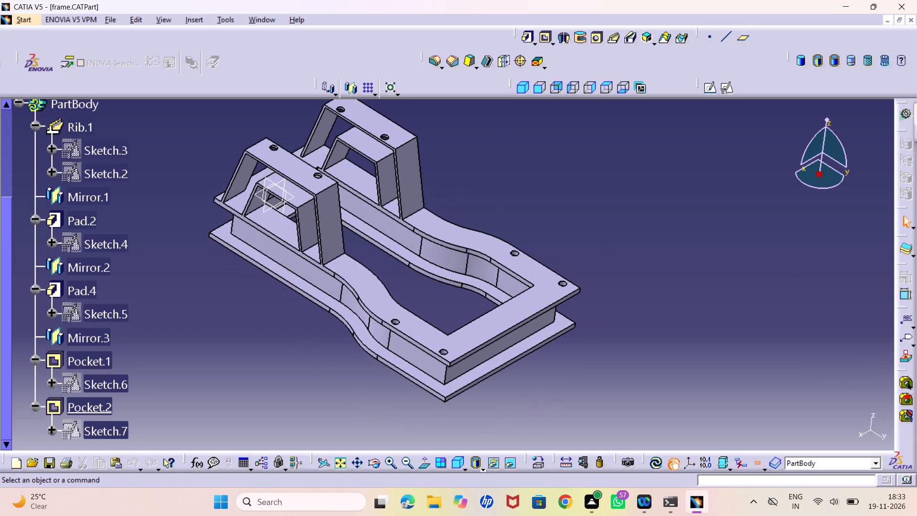
{"action": "middle_click_drag", "start_coordinate": [222, 264], "coordinate": [213, 290]}
{"action": "right_click_drag", "start_coordinate": [222, 264], "coordinate": [213, 290]}
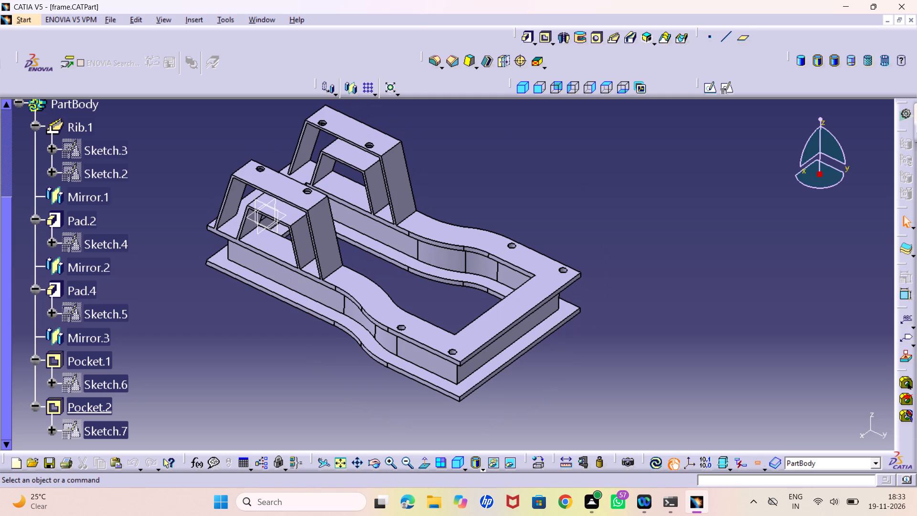
{"action": "middle_click_drag", "start_coordinate": [467, 377], "coordinate": [467, 348]}
{"action": "right_click", "coordinate": [467, 377]}
{"action": "middle_click_drag", "start_coordinate": [404, 382], "coordinate": [399, 340]}
{"action": "right_click_drag", "start_coordinate": [404, 382], "coordinate": [399, 340]}
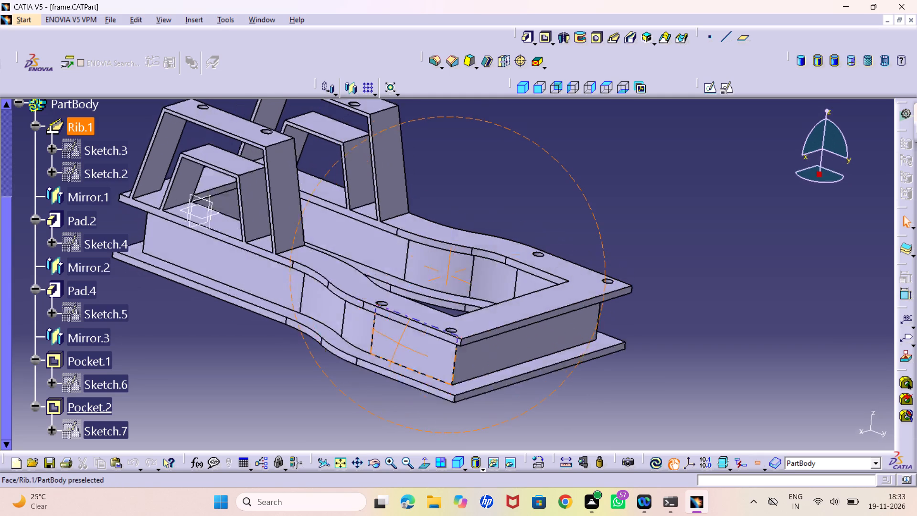
{"action": "middle_click_drag", "start_coordinate": [399, 340], "coordinate": [399, 301]}
{"action": "right_click_drag", "start_coordinate": [399, 340], "coordinate": [399, 301]}
Fillet the four outer vertical corner edges of the upper and lower flanges at the frame's wide end with a 2 mm radius.
{"action": "double_click", "coordinate": [436, 57]}
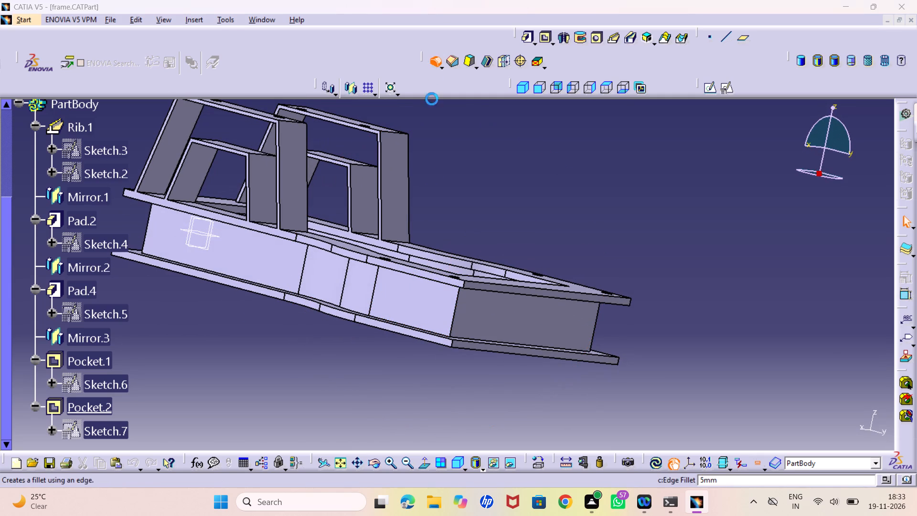
{"action": "scroll", "coordinate": [452, 299], "scroll_direction": "up", "scroll_amount": 1}
{"action": "middle_click_drag", "start_coordinate": [452, 299], "coordinate": [446, 258]}
{"action": "right_click", "coordinate": [452, 299]}
{"action": "middle_click_drag", "start_coordinate": [504, 304], "coordinate": [496, 295]}
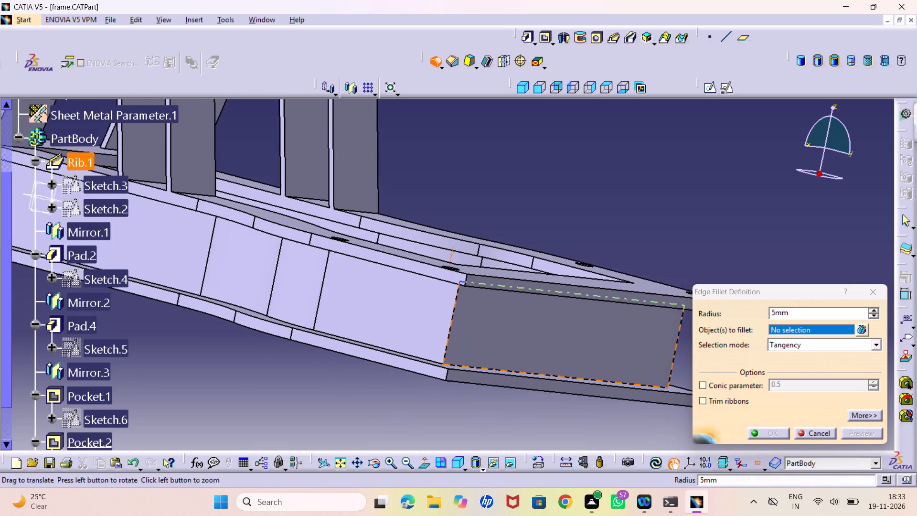
{"action": "middle_click_drag", "start_coordinate": [496, 295], "coordinate": [495, 293]}
{"action": "left_click", "coordinate": [464, 279]}
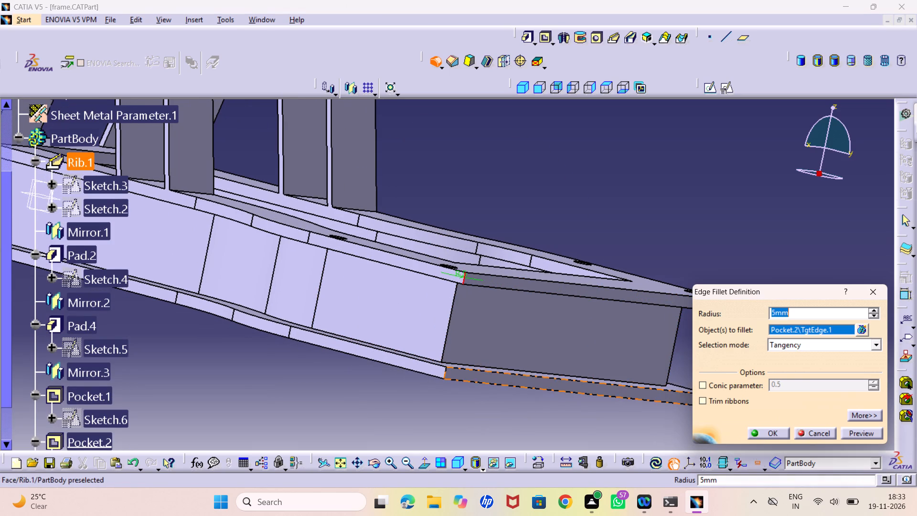
{"action": "left_click", "coordinate": [446, 376]}
{"action": "middle_click_drag", "start_coordinate": [532, 366], "coordinate": [435, 334]}
{"action": "right_click_drag", "start_coordinate": [532, 366], "coordinate": [435, 334]}
{"action": "middle_click_drag", "start_coordinate": [487, 339], "coordinate": [293, 263]}
{"action": "right_click_drag", "start_coordinate": [488, 339], "coordinate": [293, 263]}
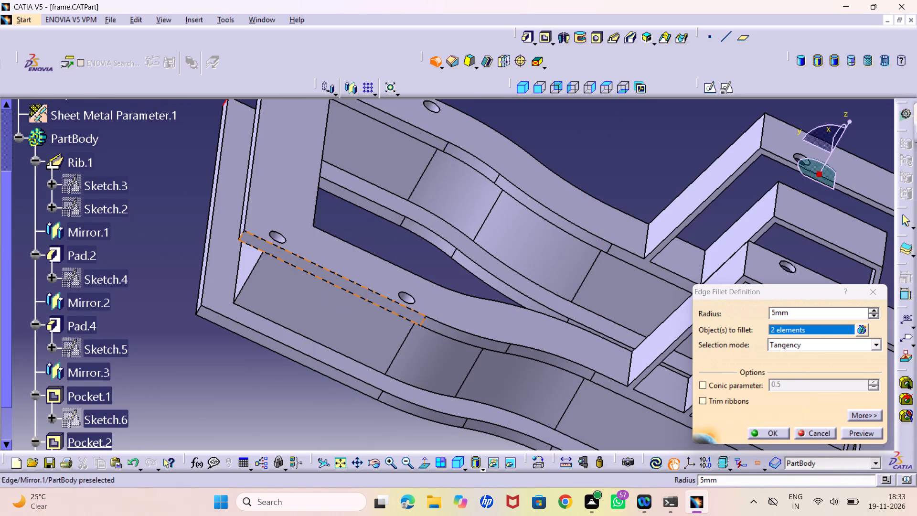
{"action": "left_click", "coordinate": [242, 235]}
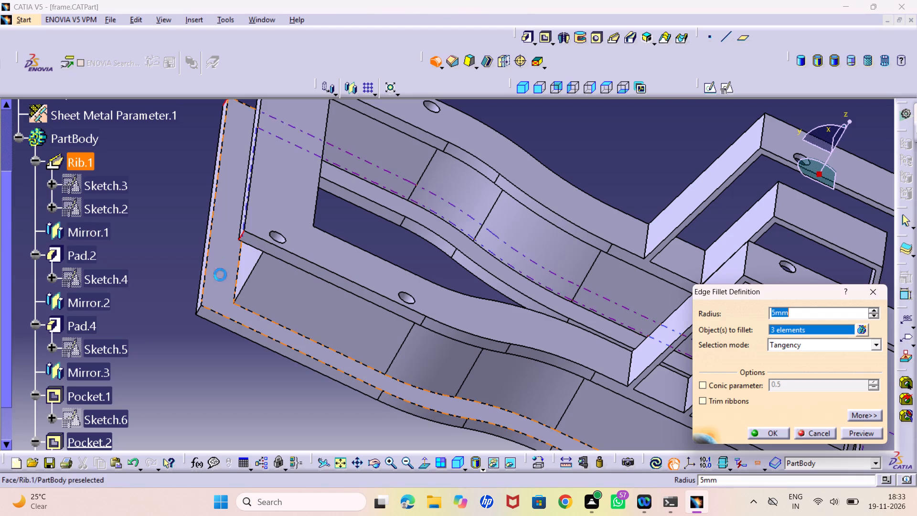
{"action": "middle_click_drag", "start_coordinate": [190, 308], "coordinate": [264, 263]}
{"action": "right_click_drag", "start_coordinate": [190, 308], "coordinate": [264, 263]}
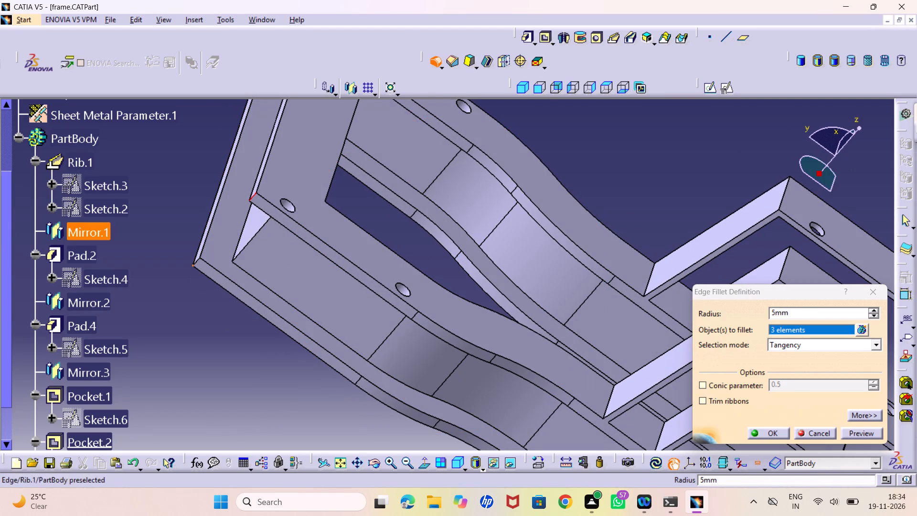
{"action": "middle_click_drag", "start_coordinate": [186, 264], "coordinate": [255, 264]}
{"action": "right_click_drag", "start_coordinate": [186, 264], "coordinate": [255, 264]}
{"action": "middle_click_drag", "start_coordinate": [206, 279], "coordinate": [316, 282]}
{"action": "right_click_drag", "start_coordinate": [206, 279], "coordinate": [316, 282]}
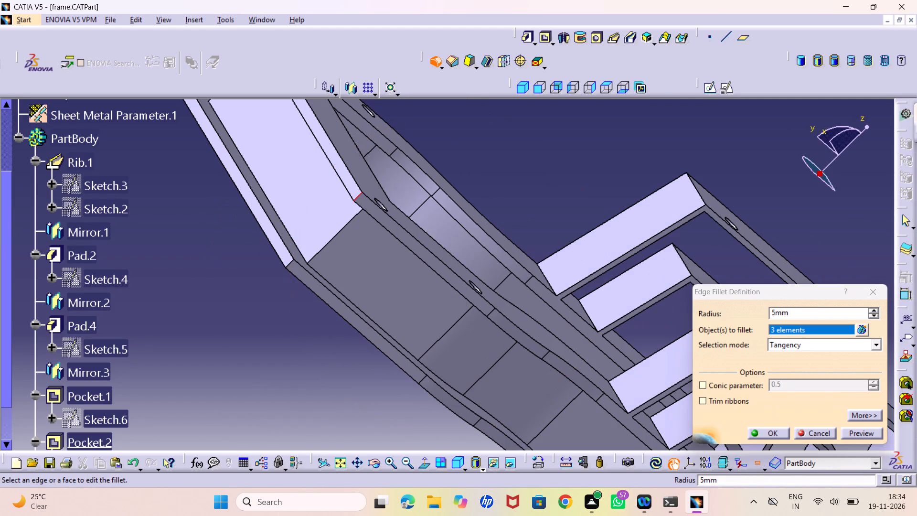
{"action": "left_click", "coordinate": [288, 264]}
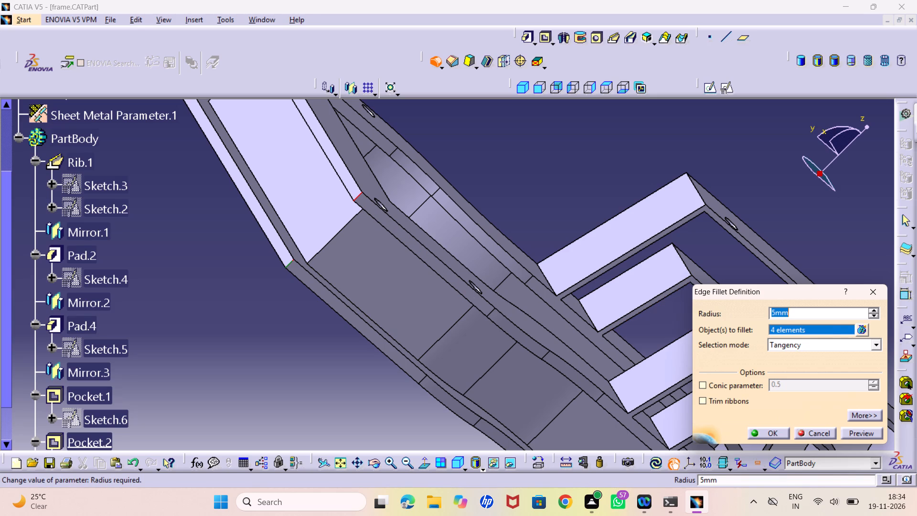
{"action": "key", "text": "2"}
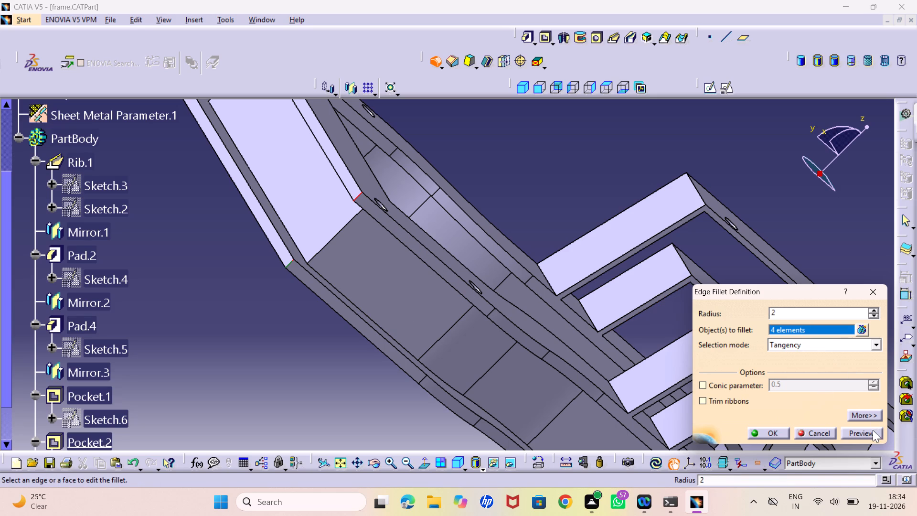
{"action": "left_click", "coordinate": [873, 430]}
{"action": "middle_click_drag", "start_coordinate": [291, 311], "coordinate": [310, 350]}
{"action": "right_click", "coordinate": [291, 311]}
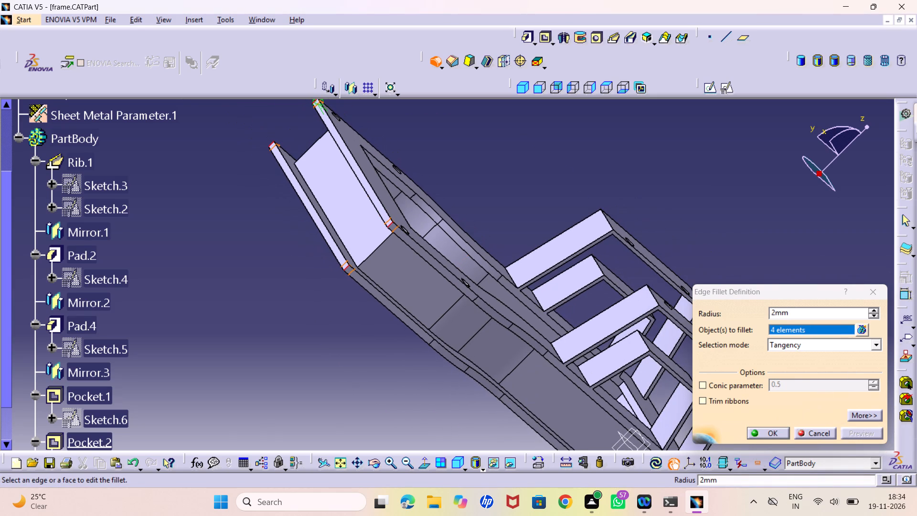
{"action": "left_click", "coordinate": [778, 431]}
{"action": "left_click", "coordinate": [326, 354]}
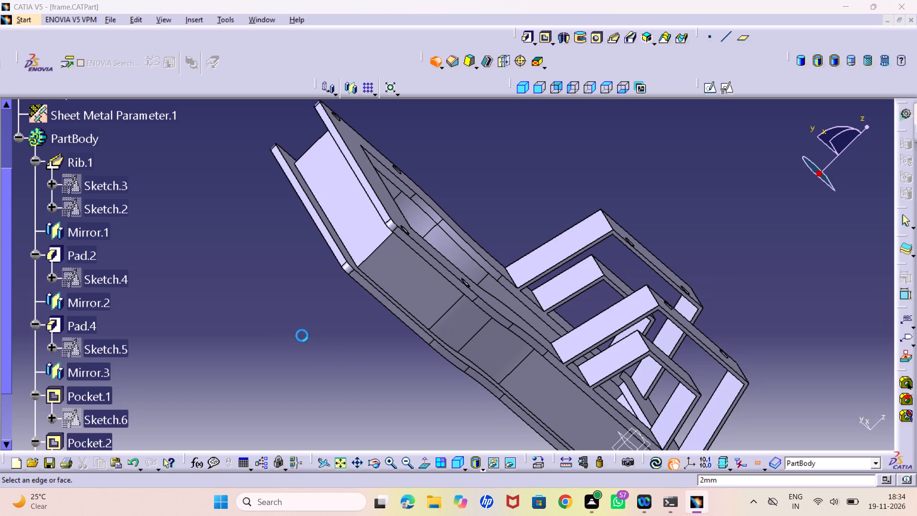
Fillet the four outer vertical corner edges of the upper and lower flanges at the frame's narrow bracket end with a 2 mm radius.
{"action": "middle_click_drag", "start_coordinate": [274, 318], "coordinate": [568, 391]}
{"action": "right_click_drag", "start_coordinate": [274, 318], "coordinate": [568, 391]}
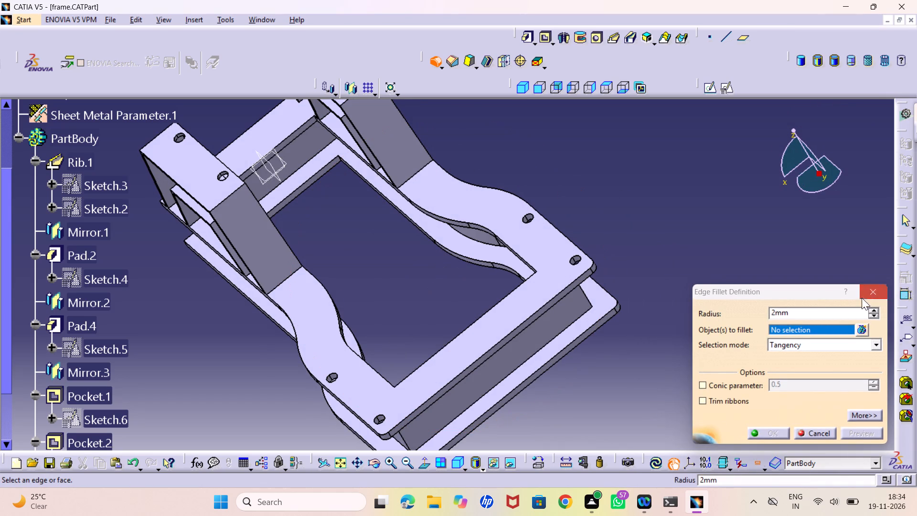
{"action": "left_click", "coordinate": [874, 291]}
{"action": "middle_click_drag", "start_coordinate": [275, 390], "coordinate": [340, 343]}
{"action": "right_click_drag", "start_coordinate": [275, 390], "coordinate": [340, 343]}
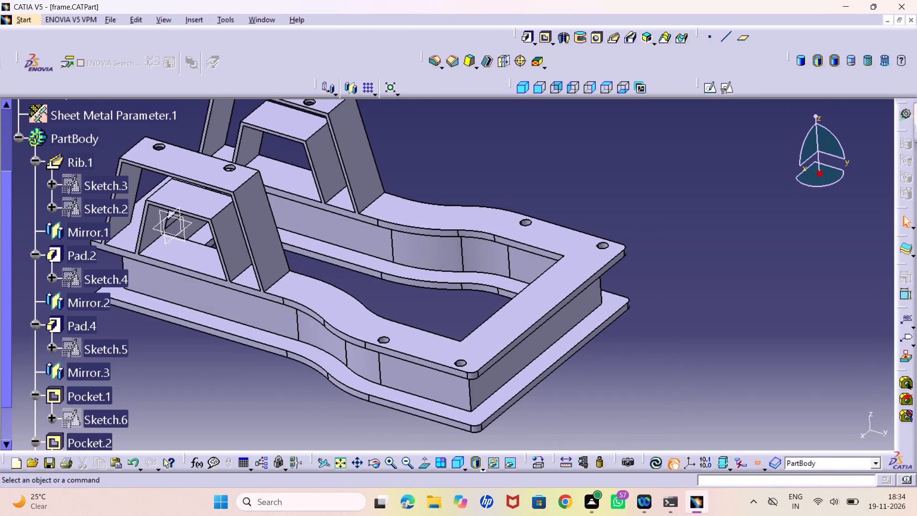
{"action": "middle_click_drag", "start_coordinate": [176, 322], "coordinate": [249, 320]}
{"action": "middle_click_drag", "start_coordinate": [229, 321], "coordinate": [479, 313]}
{"action": "right_click_drag", "start_coordinate": [229, 319], "coordinate": [479, 313]}
{"action": "double_click", "coordinate": [433, 60]}
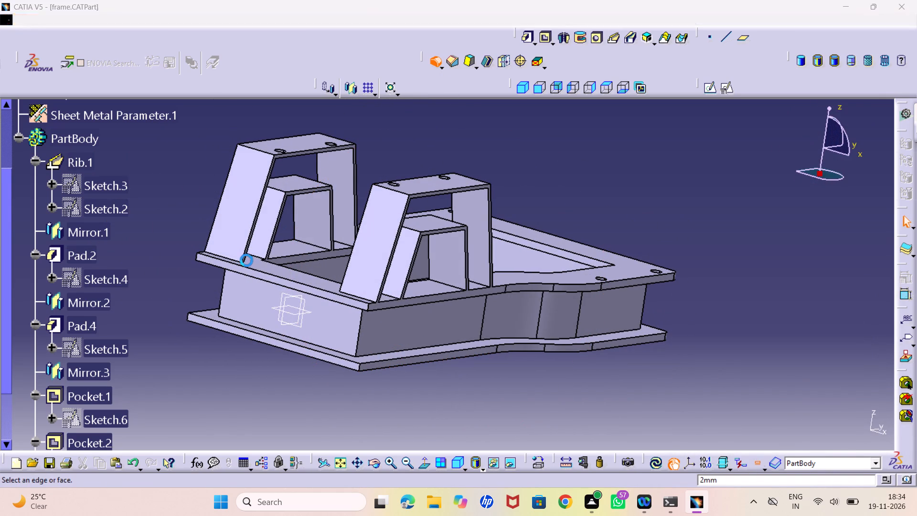
{"action": "middle_click_drag", "start_coordinate": [246, 260], "coordinate": [239, 192]}
{"action": "right_click", "coordinate": [245, 260]}
{"action": "middle_click_drag", "start_coordinate": [238, 276], "coordinate": [489, 197]}
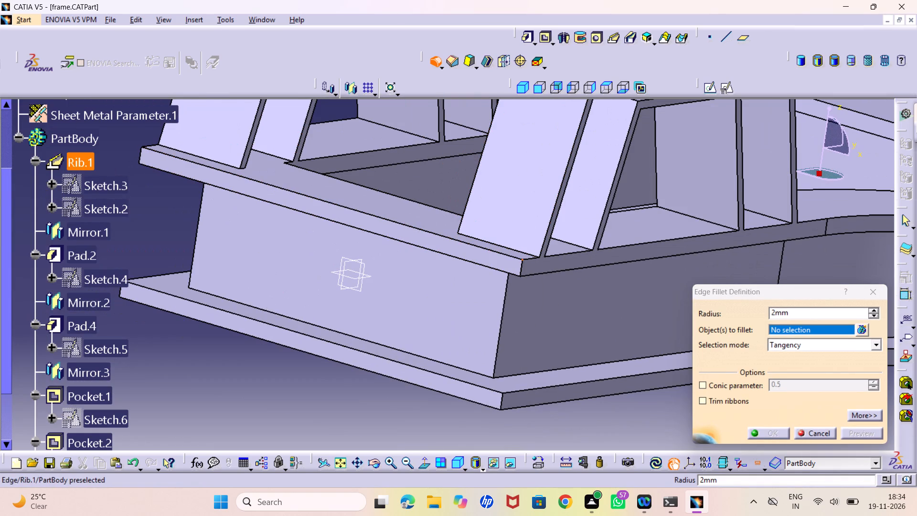
{"action": "left_click", "coordinate": [520, 266]}
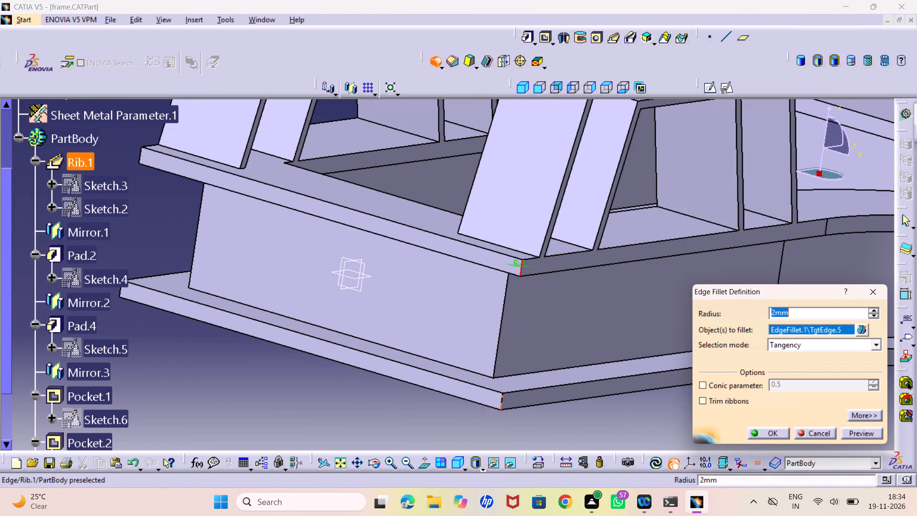
{"action": "left_click", "coordinate": [500, 400]}
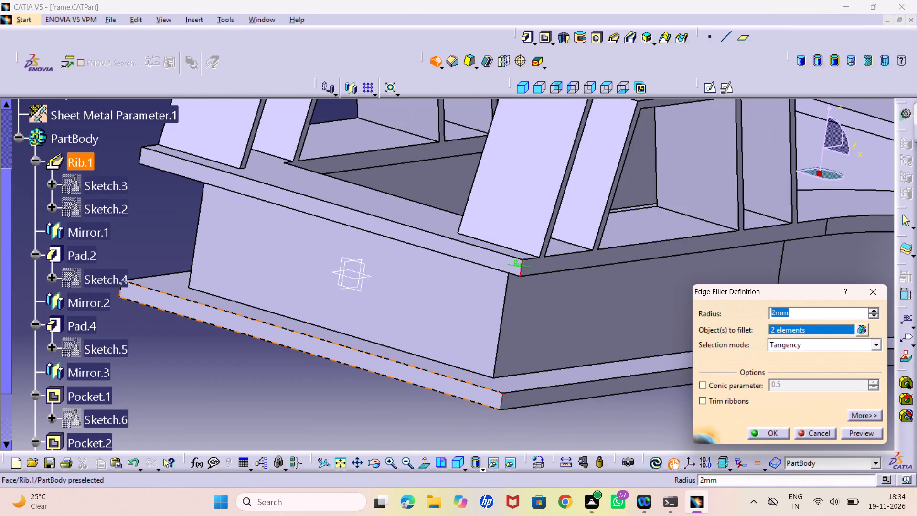
{"action": "middle_click_drag", "start_coordinate": [123, 312], "coordinate": [192, 329]}
{"action": "right_click_drag", "start_coordinate": [124, 312], "coordinate": [193, 330]}
{"action": "middle_click_drag", "start_coordinate": [141, 313], "coordinate": [244, 302]}
{"action": "right_click_drag", "start_coordinate": [141, 313], "coordinate": [244, 302]}
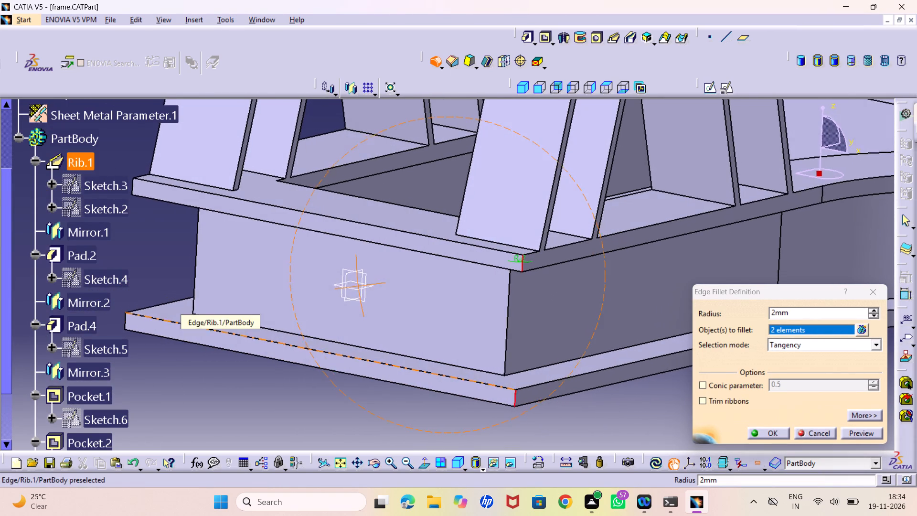
{"action": "middle_click_drag", "start_coordinate": [244, 302], "coordinate": [284, 302]}
{"action": "right_click_drag", "start_coordinate": [244, 302], "coordinate": [286, 302]}
{"action": "scroll", "coordinate": [158, 269], "scroll_direction": "up", "scroll_amount": 1}
{"action": "middle_click_drag", "start_coordinate": [158, 269], "coordinate": [251, 267]}
{"action": "right_click_drag", "start_coordinate": [158, 269], "coordinate": [251, 267]}
{"action": "middle_click_drag", "start_coordinate": [177, 267], "coordinate": [182, 267]}
{"action": "right_click_drag", "start_coordinate": [178, 267], "coordinate": [182, 267]}
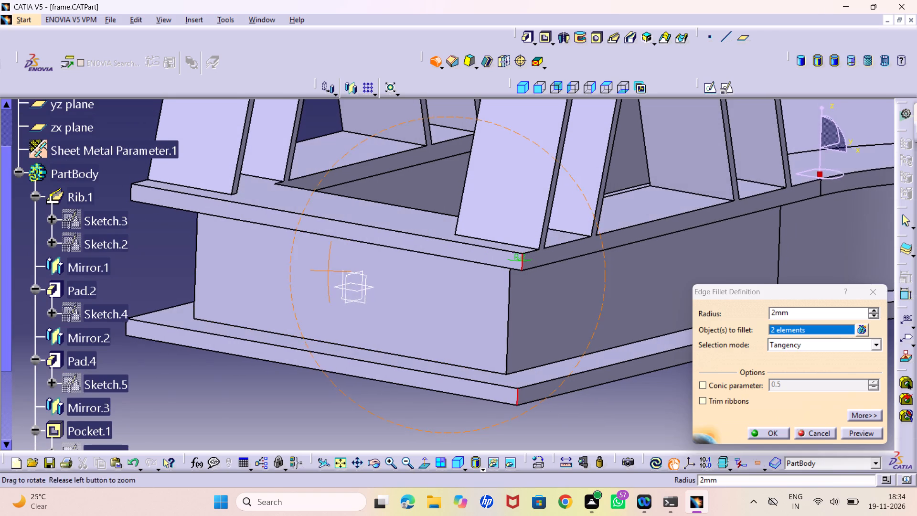
{"action": "right_click_drag", "start_coordinate": [182, 267], "coordinate": [262, 263]}
{"action": "middle_click_drag", "start_coordinate": [182, 267], "coordinate": [264, 265]}
{"action": "middle_click_drag", "start_coordinate": [188, 272], "coordinate": [268, 292]}
{"action": "middle_click_drag", "start_coordinate": [212, 287], "coordinate": [320, 296]}
{"action": "right_click_drag", "start_coordinate": [210, 286], "coordinate": [320, 296]}
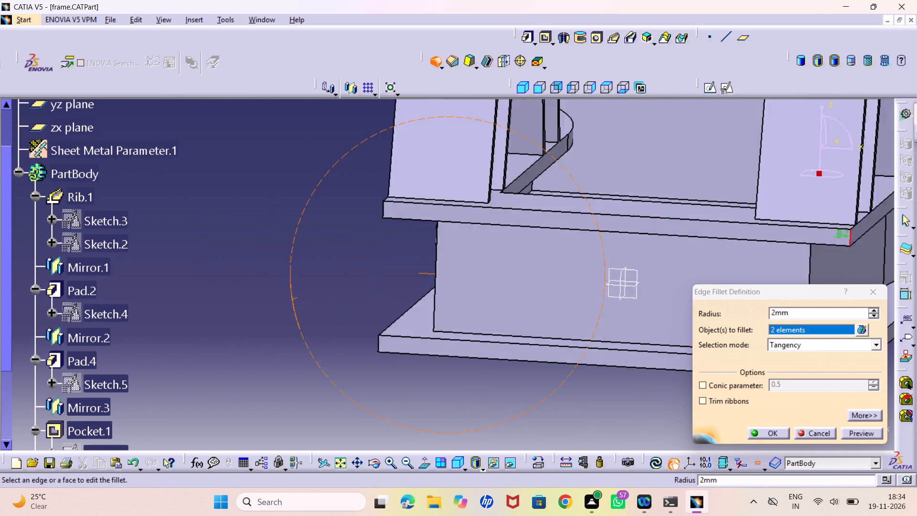
{"action": "right_click_drag", "start_coordinate": [320, 296], "coordinate": [336, 296]}
{"action": "middle_click_drag", "start_coordinate": [320, 296], "coordinate": [336, 296]}
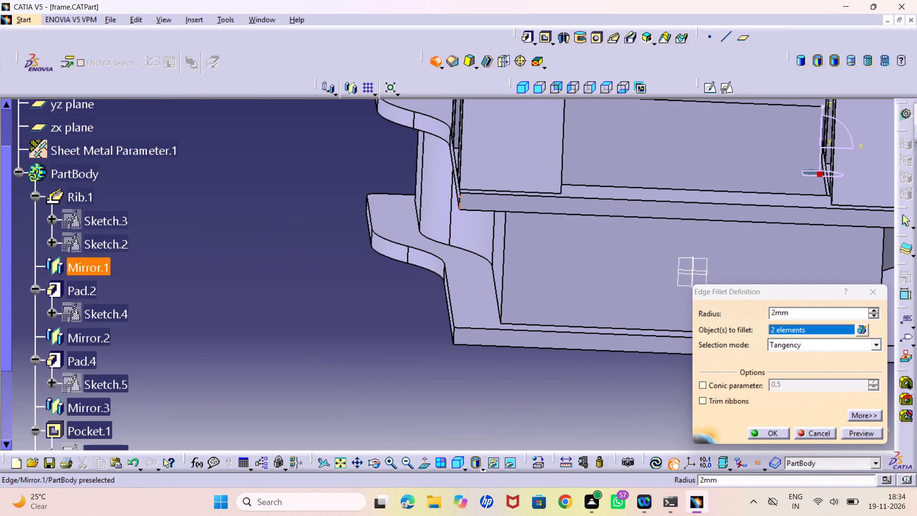
{"action": "left_click", "coordinate": [459, 199]}
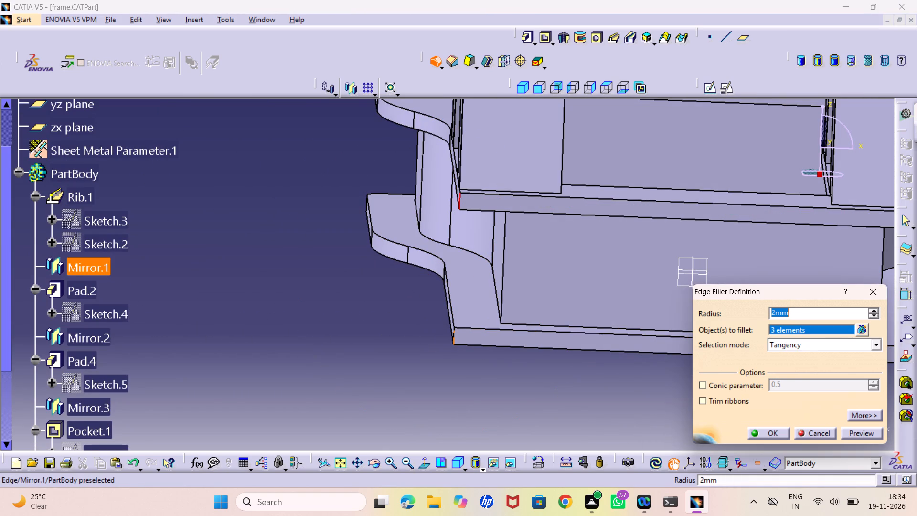
{"action": "left_click", "coordinate": [453, 331]}
{"action": "middle_click_drag", "start_coordinate": [342, 312], "coordinate": [361, 351]}
{"action": "right_click", "coordinate": [342, 310]}
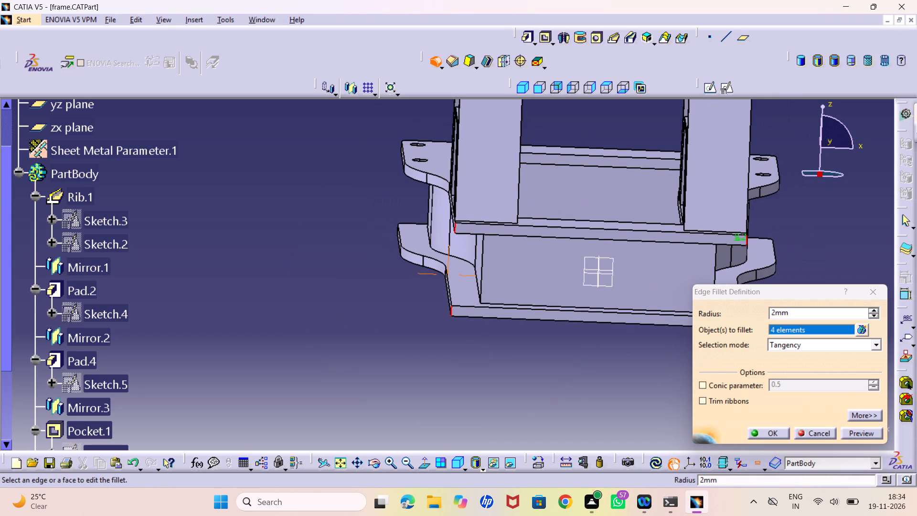
{"action": "middle_click_drag", "start_coordinate": [550, 333], "coordinate": [396, 345]}
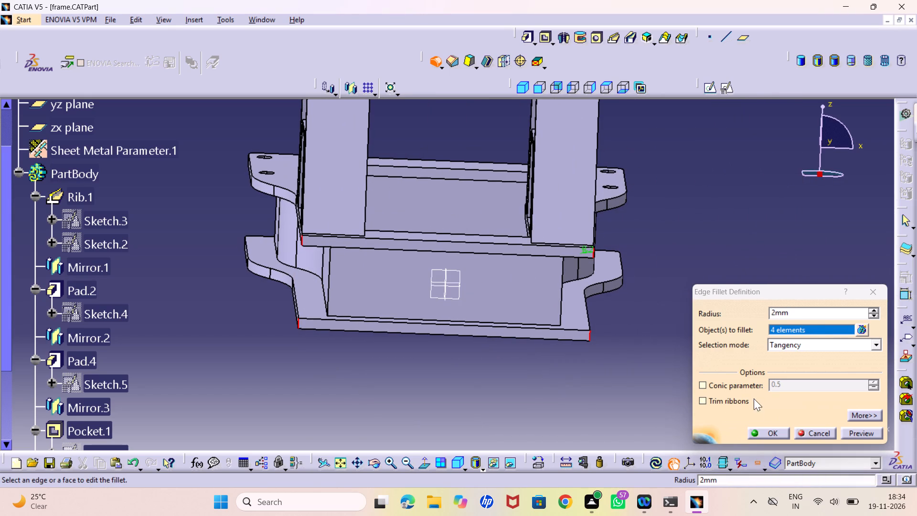
{"action": "left_click", "coordinate": [755, 427]}
{"action": "left_click", "coordinate": [451, 436]}
{"action": "middle_click_drag", "start_coordinate": [593, 389], "coordinate": [418, 384]}
{"action": "right_click_drag", "start_coordinate": [593, 389], "coordinate": [418, 384]}
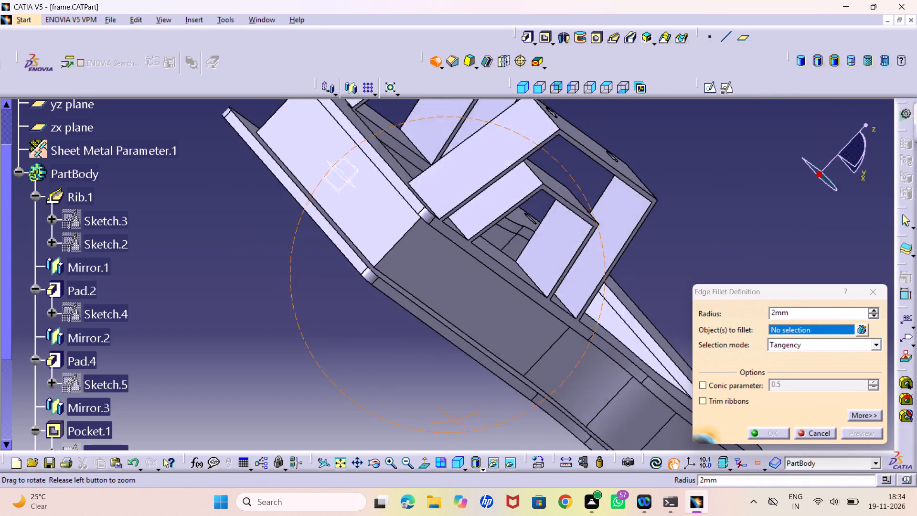
{"action": "middle_click_drag", "start_coordinate": [418, 384], "coordinate": [391, 377]}
{"action": "right_click_drag", "start_coordinate": [418, 384], "coordinate": [391, 377]}
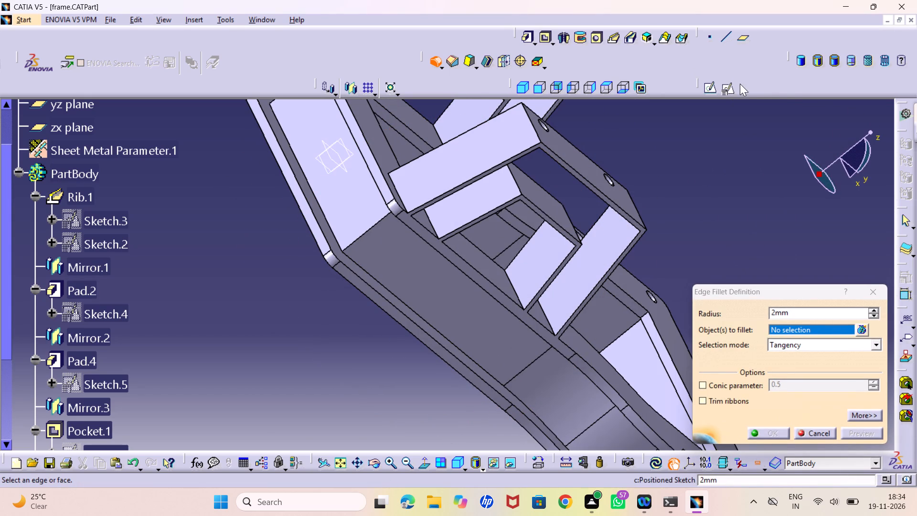
{"action": "left_click", "coordinate": [528, 86]}
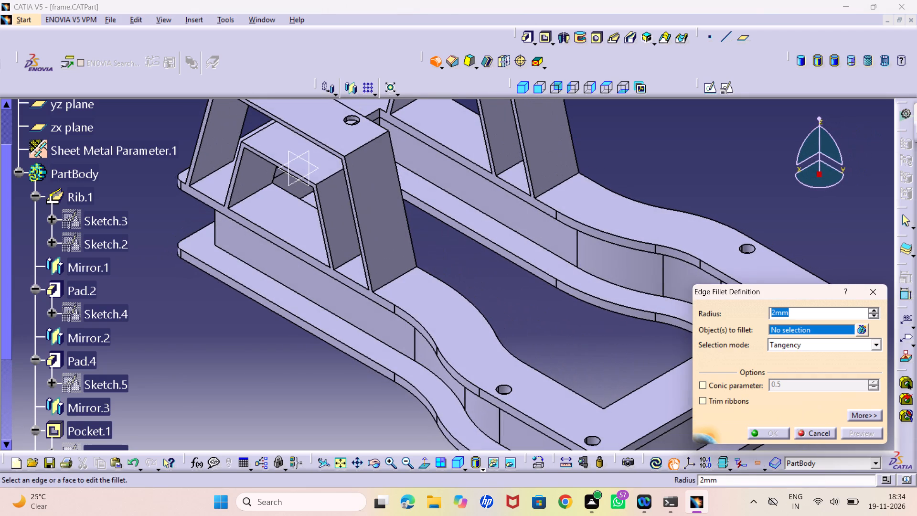
{"action": "left_click", "coordinate": [870, 294]}
Examine the filleted frame from several angles, focusing on the web and flanges at the wide end.
{"action": "middle_click_drag", "start_coordinate": [357, 300], "coordinate": [374, 341]}
{"action": "right_click", "coordinate": [357, 300]}
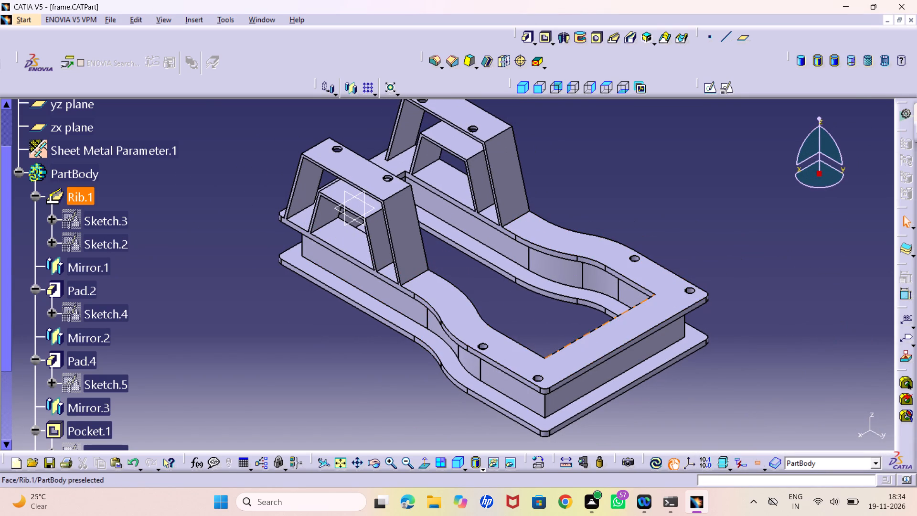
{"action": "middle_click_drag", "start_coordinate": [553, 349], "coordinate": [492, 332]}
{"action": "right_click_drag", "start_coordinate": [553, 349], "coordinate": [492, 332]}
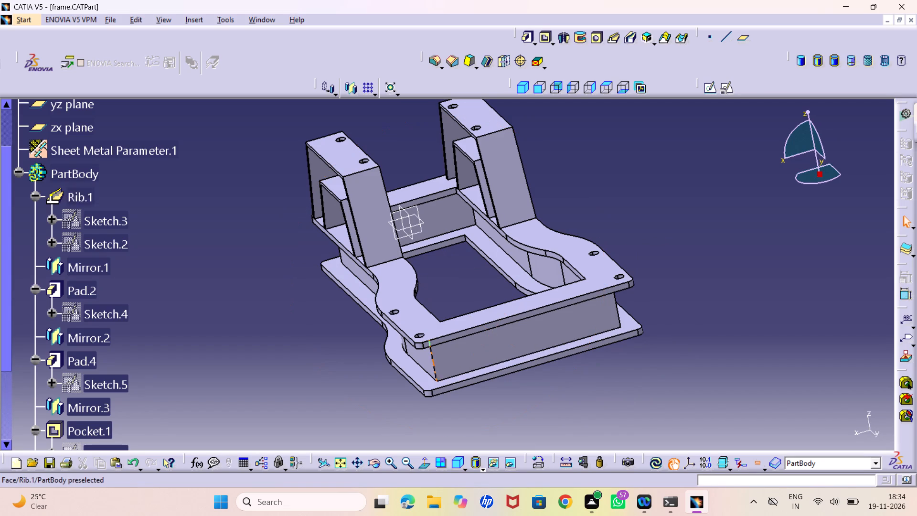
{"action": "middle_click_drag", "start_coordinate": [419, 379], "coordinate": [408, 357]}
{"action": "right_click", "coordinate": [419, 379]}
{"action": "middle_click_drag", "start_coordinate": [584, 399], "coordinate": [543, 368]}
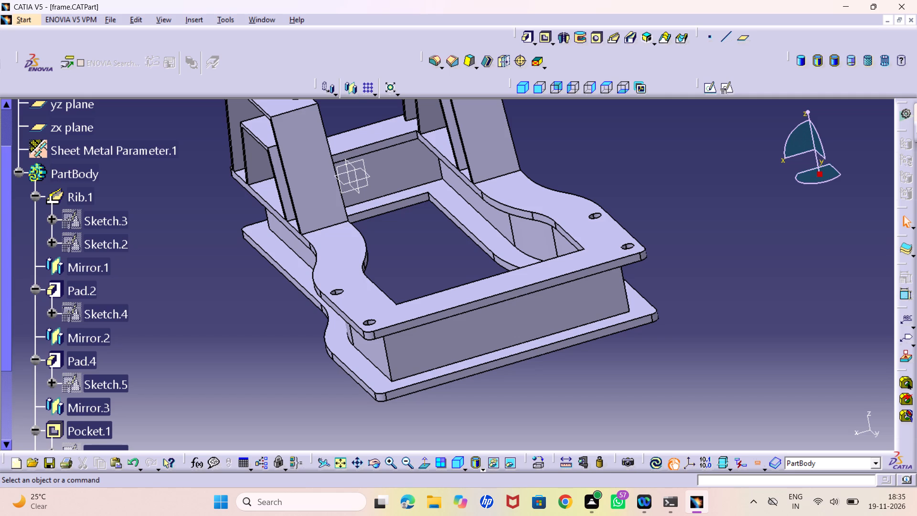
{"action": "middle_click_drag", "start_coordinate": [529, 360], "coordinate": [480, 346]}
{"action": "right_click_drag", "start_coordinate": [529, 360], "coordinate": [480, 346]}
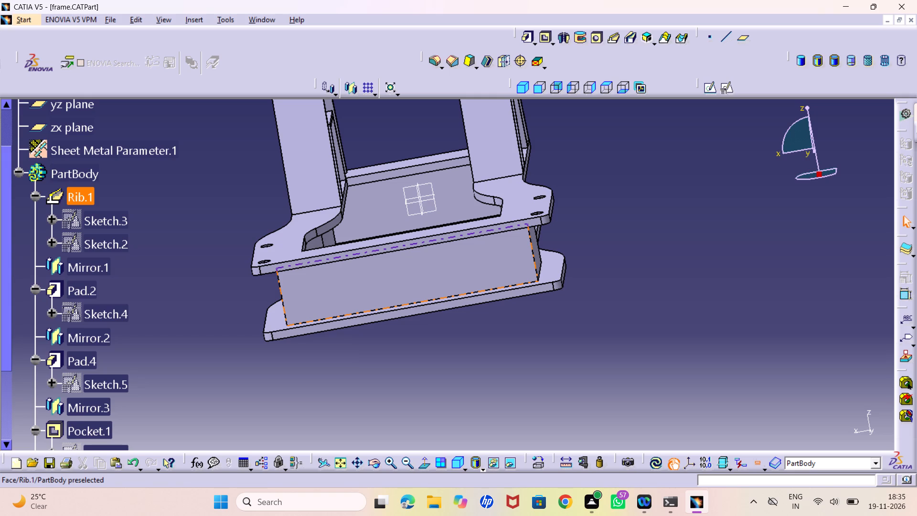
{"action": "middle_click_drag", "start_coordinate": [338, 299], "coordinate": [369, 332]}
{"action": "right_click_drag", "start_coordinate": [338, 299], "coordinate": [369, 332]}
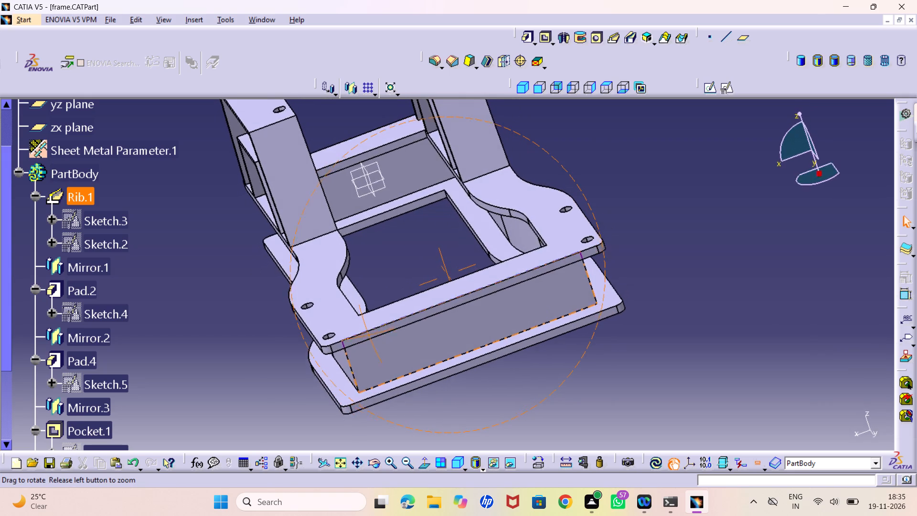
{"action": "middle_click_drag", "start_coordinate": [369, 332], "coordinate": [368, 326]}
{"action": "right_click_drag", "start_coordinate": [369, 332], "coordinate": [368, 326]}
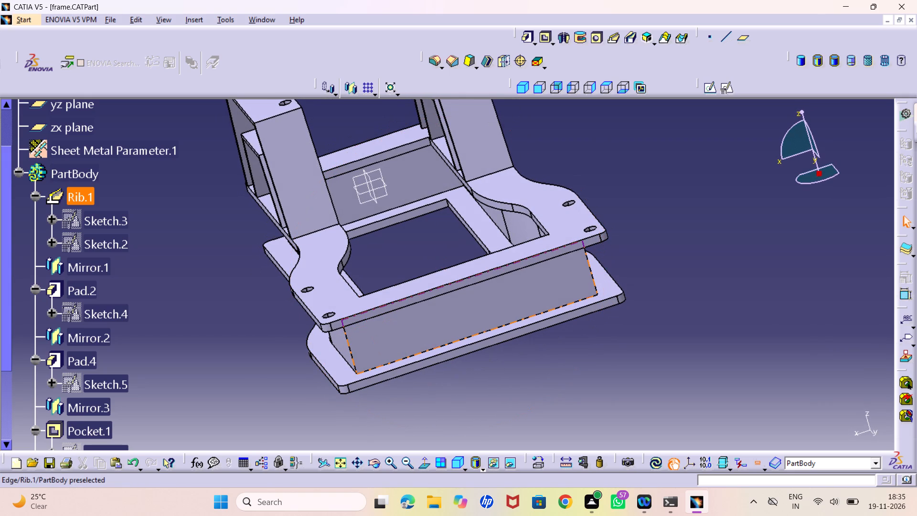
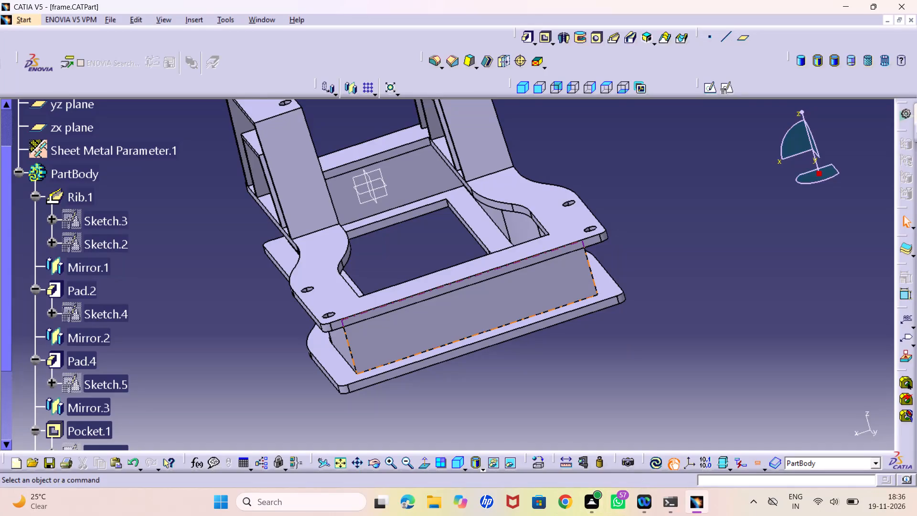
Examine the frame from several angles, including its brackets, sides and wide end.
{"action": "middle_click_drag", "start_coordinate": [386, 333], "coordinate": [377, 252]}
{"action": "right_click_drag", "start_coordinate": [385, 318], "coordinate": [377, 252]}
{"action": "middle_click_drag", "start_coordinate": [415, 229], "coordinate": [420, 319]}
{"action": "right_click_drag", "start_coordinate": [416, 228], "coordinate": [420, 319]}
{"action": "middle_click_drag", "start_coordinate": [349, 314], "coordinate": [458, 282]}
{"action": "right_click_drag", "start_coordinate": [349, 313], "coordinate": [458, 282]}
{"action": "middle_click_drag", "start_coordinate": [287, 247], "coordinate": [290, 271]}
{"action": "right_click_drag", "start_coordinate": [287, 247], "coordinate": [287, 258]}
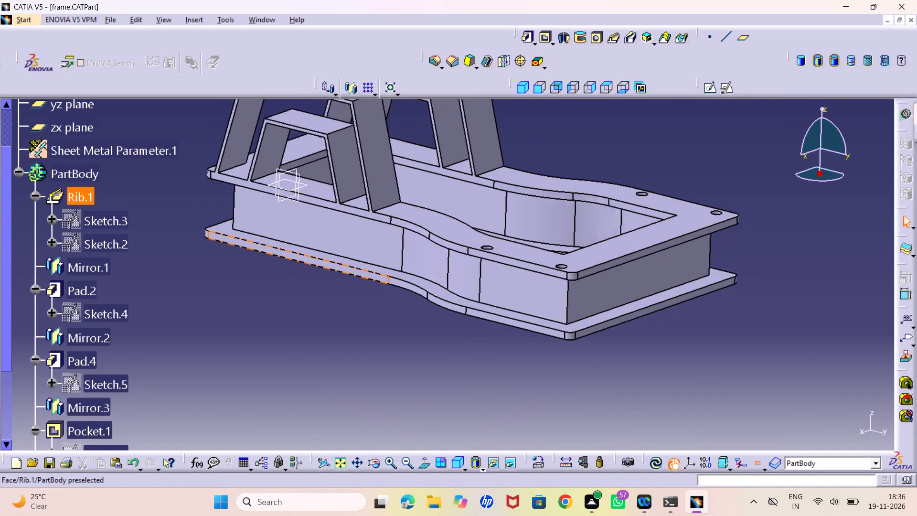
{"action": "middle_click_drag", "start_coordinate": [290, 271], "coordinate": [300, 299]}
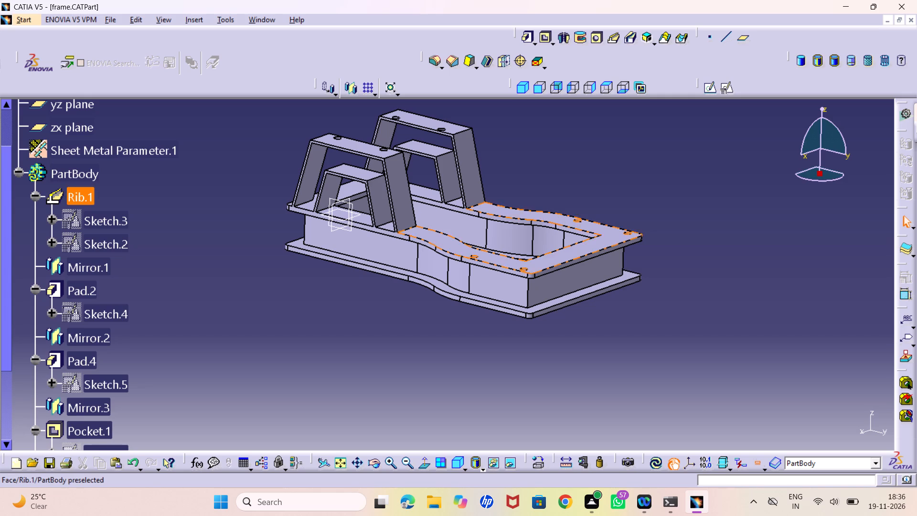
Start a positioned sketch on the outer web face at the frame's wide end, keeping the implicit origin and orientation.
{"action": "middle_click_drag", "start_coordinate": [522, 306], "coordinate": [506, 257]}
{"action": "right_click", "coordinate": [522, 306]}
{"action": "middle_click_drag", "start_coordinate": [540, 282], "coordinate": [344, 342]}
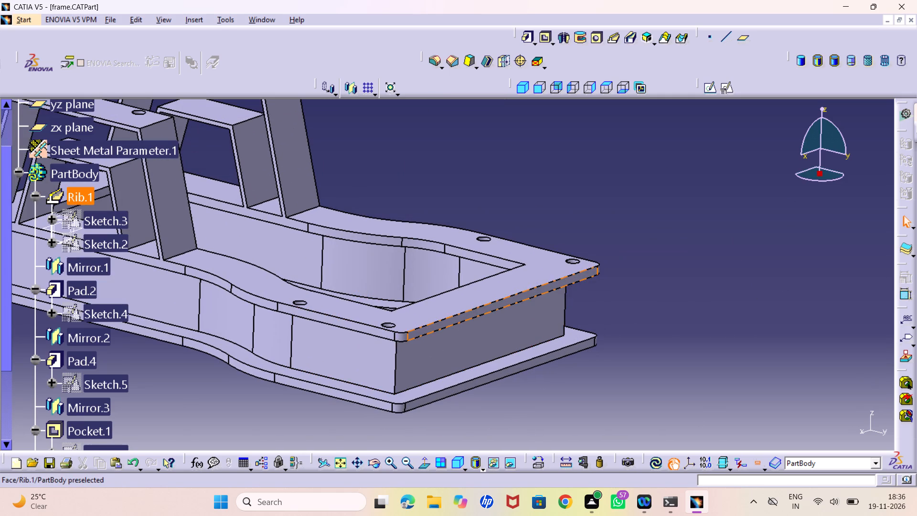
{"action": "left_click", "coordinate": [498, 304]}
{"action": "left_click", "coordinate": [728, 90]}
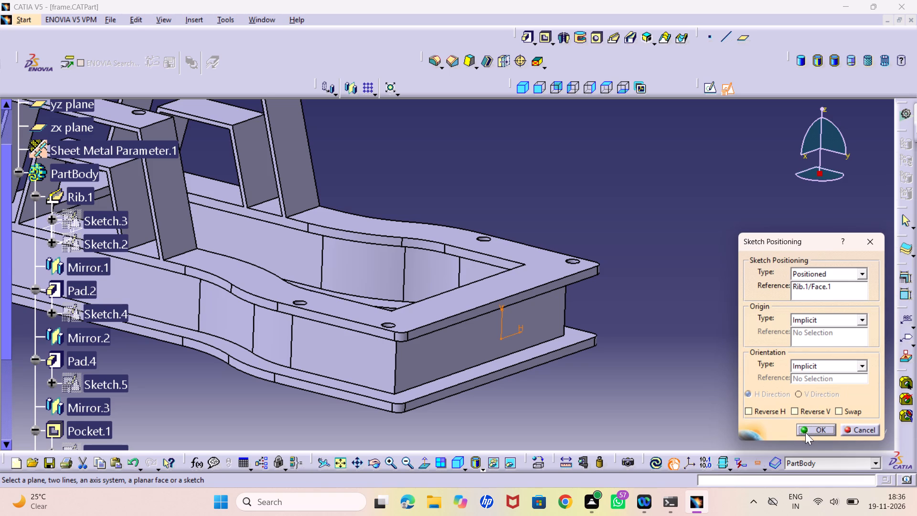
{"action": "left_click", "coordinate": [805, 432]}
Draw a downward-bulging three-point arc of about 74 mm radius from the upper flange's end face, passing through the vertical axis.
{"action": "middle_click_drag", "start_coordinate": [521, 317], "coordinate": [390, 248]}
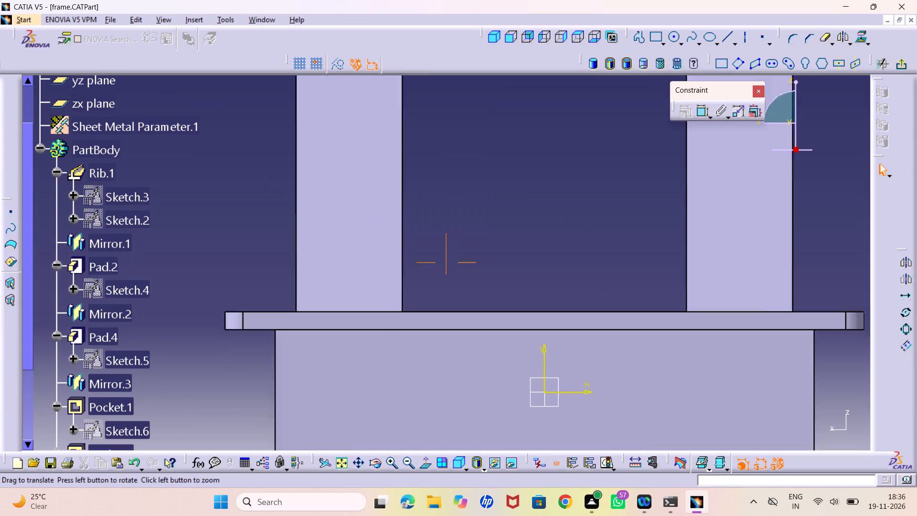
{"action": "middle_click_drag", "start_coordinate": [390, 248], "coordinate": [341, 223]}
{"action": "right_click", "coordinate": [310, 180]}
{"action": "middle_click_drag", "start_coordinate": [396, 190], "coordinate": [396, 204]}
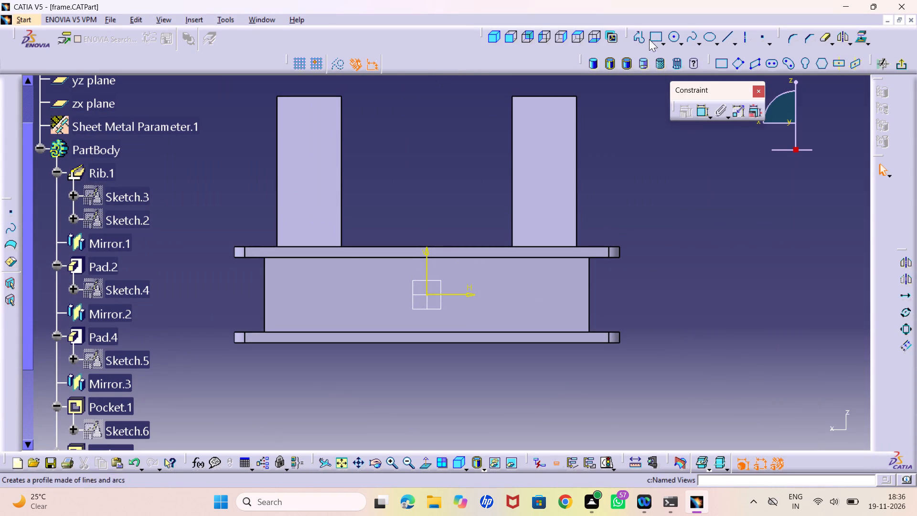
{"action": "left_click", "coordinate": [682, 43]}
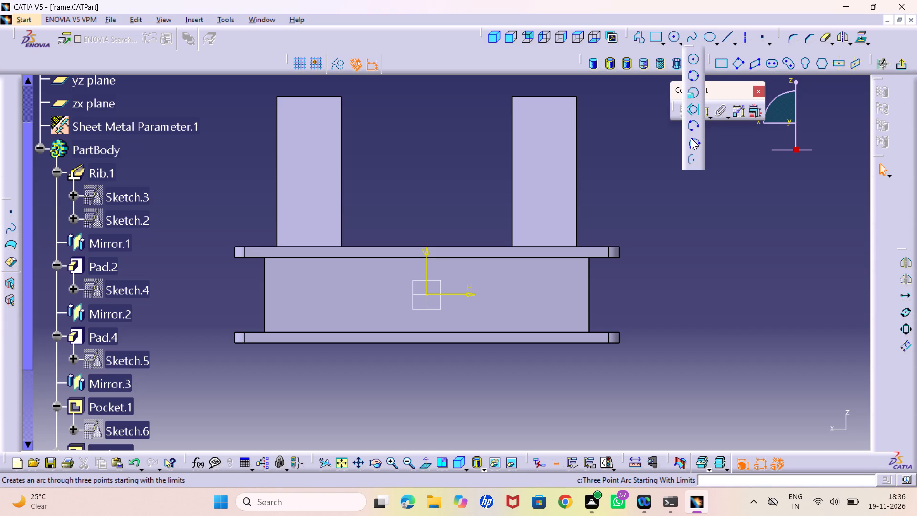
{"action": "left_click", "coordinate": [691, 140]}
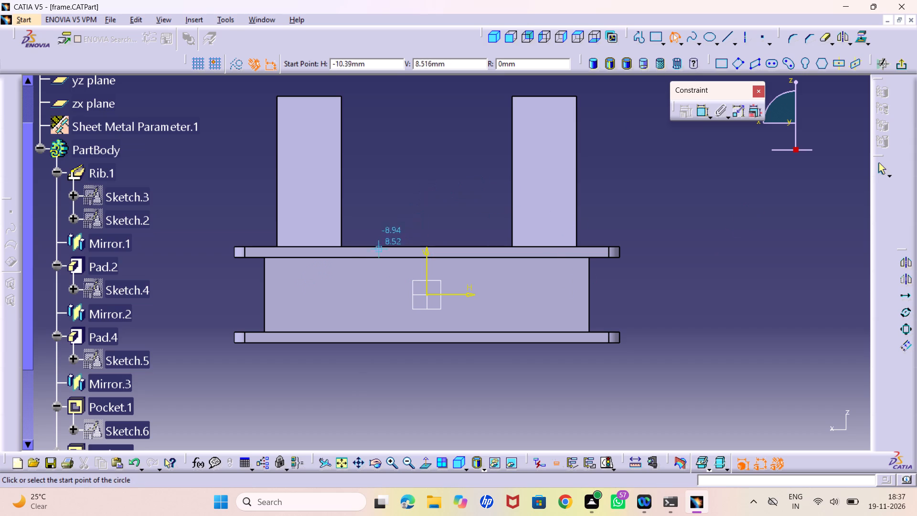
{"action": "left_click", "coordinate": [309, 252]}
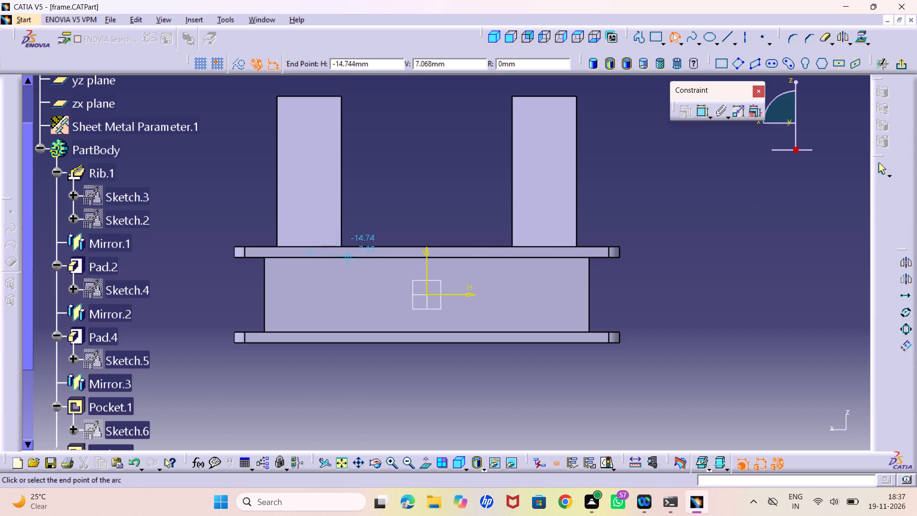
{"action": "left_click", "coordinate": [529, 252]}
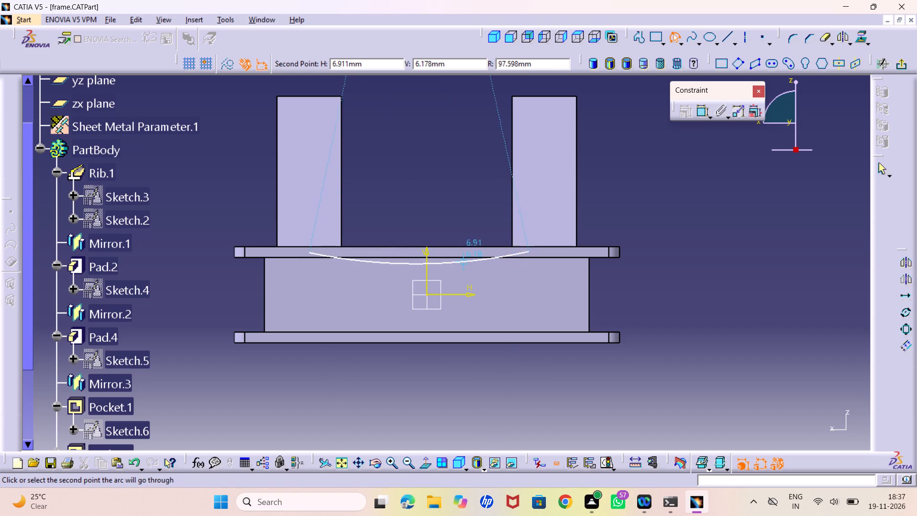
{"action": "left_click", "coordinate": [427, 268]}
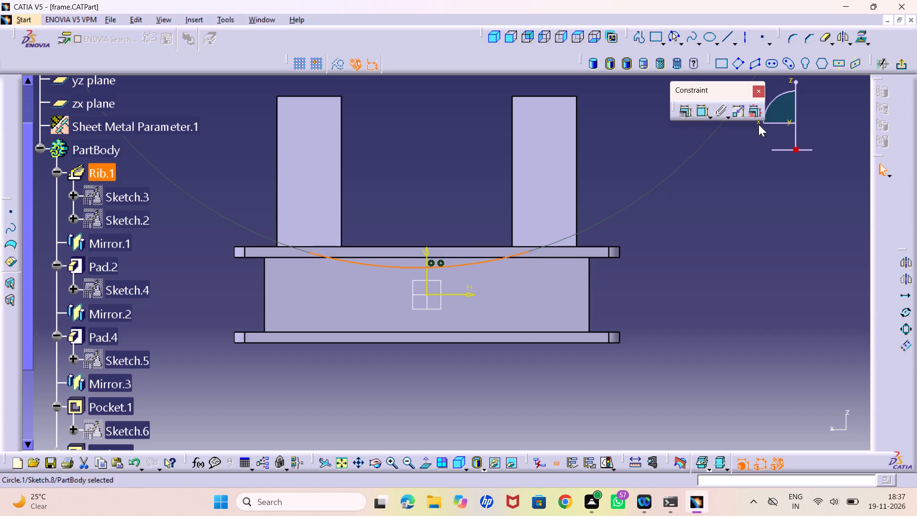
{"action": "left_click", "coordinate": [702, 219]}
Dimension the arc's radius.
{"action": "double_click", "coordinate": [700, 110]}
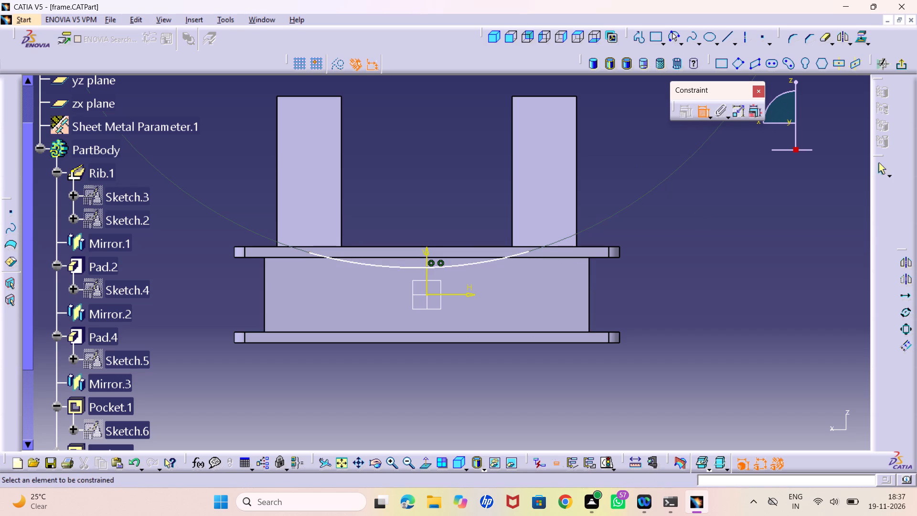
{"action": "middle_click_drag", "start_coordinate": [519, 280], "coordinate": [498, 204]}
{"action": "right_click", "coordinate": [519, 280]}
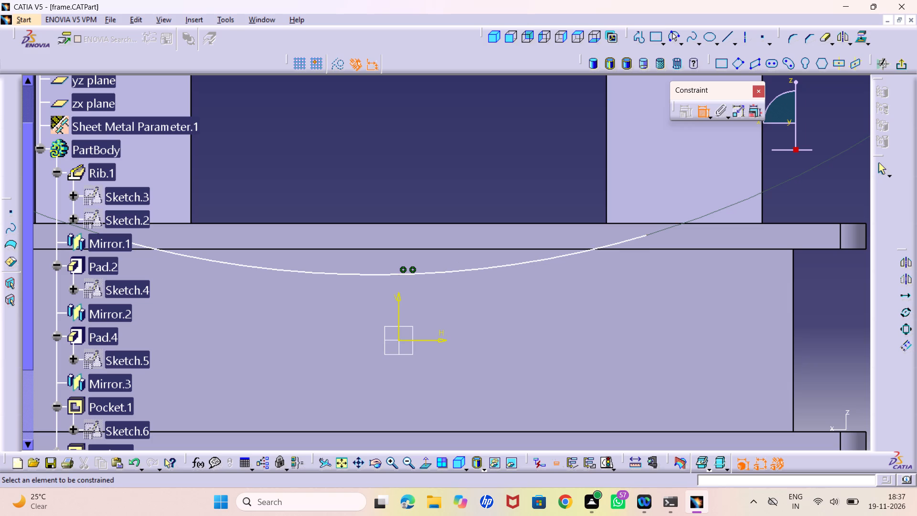
{"action": "left_click", "coordinate": [453, 275]}
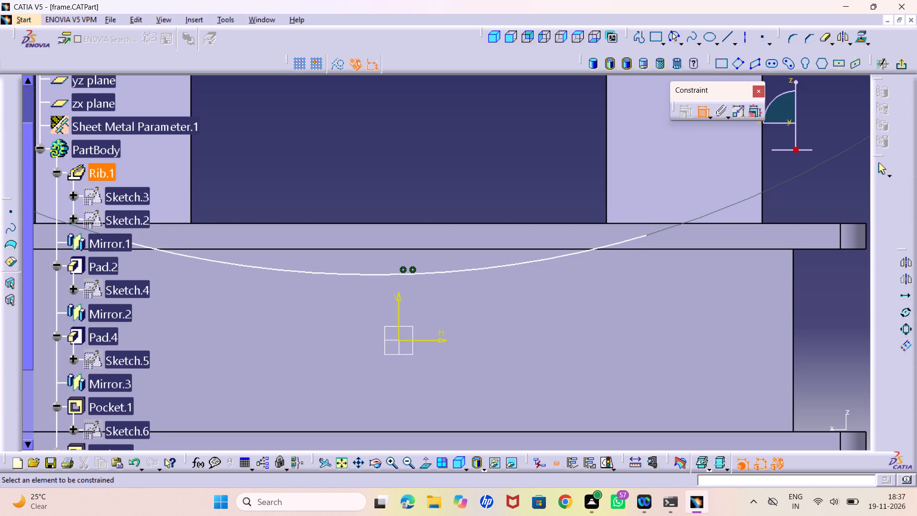
{"action": "left_click", "coordinate": [428, 273]}
{"action": "left_click", "coordinate": [434, 176]}
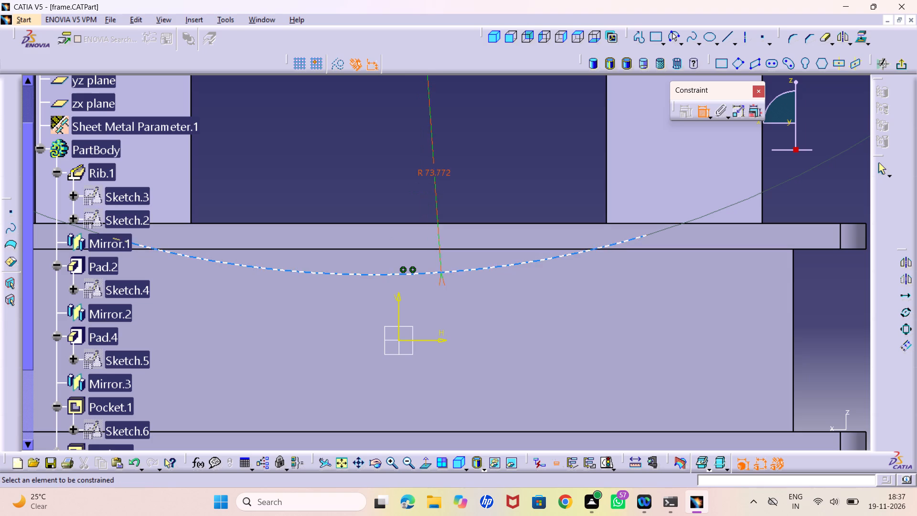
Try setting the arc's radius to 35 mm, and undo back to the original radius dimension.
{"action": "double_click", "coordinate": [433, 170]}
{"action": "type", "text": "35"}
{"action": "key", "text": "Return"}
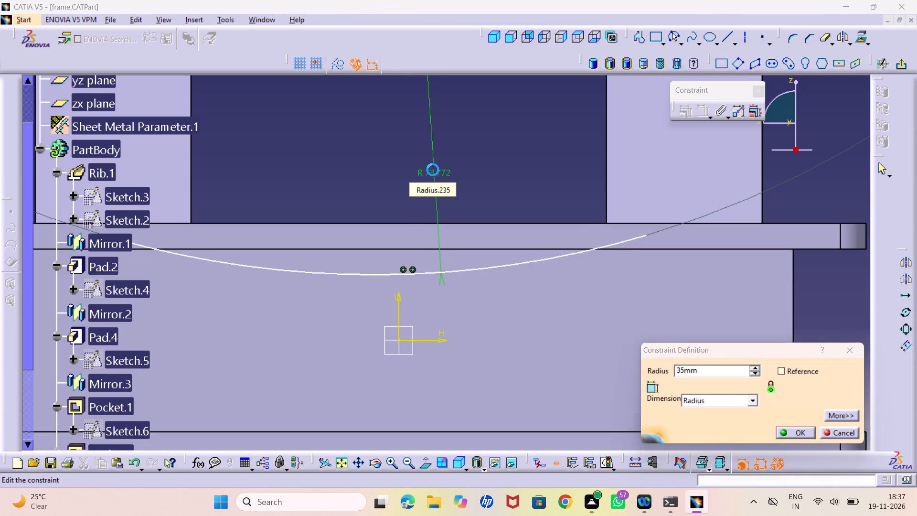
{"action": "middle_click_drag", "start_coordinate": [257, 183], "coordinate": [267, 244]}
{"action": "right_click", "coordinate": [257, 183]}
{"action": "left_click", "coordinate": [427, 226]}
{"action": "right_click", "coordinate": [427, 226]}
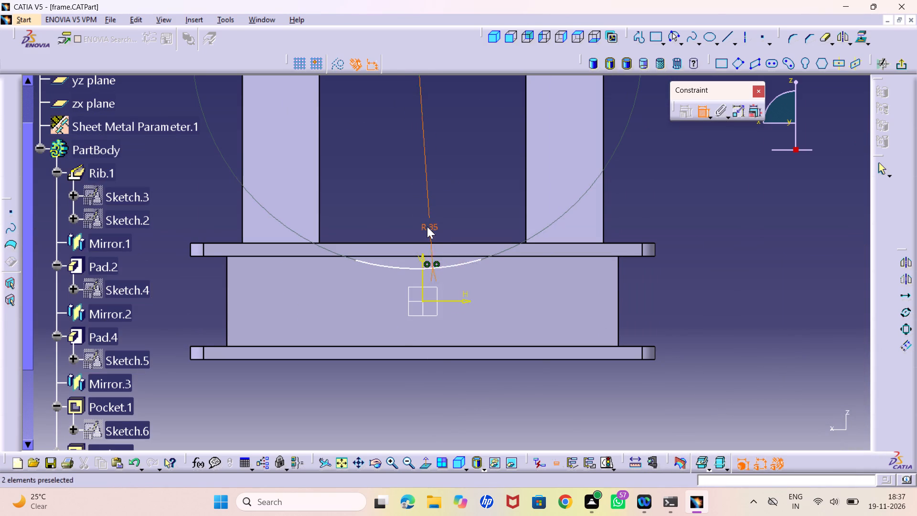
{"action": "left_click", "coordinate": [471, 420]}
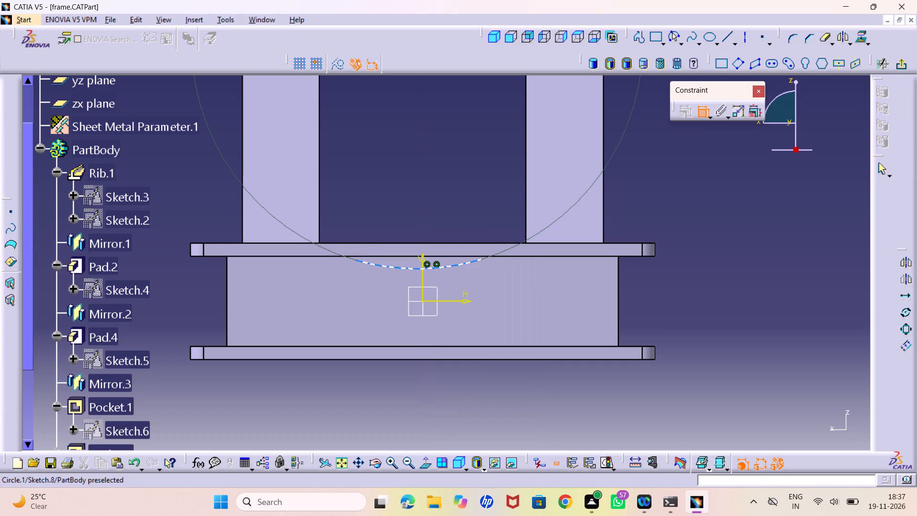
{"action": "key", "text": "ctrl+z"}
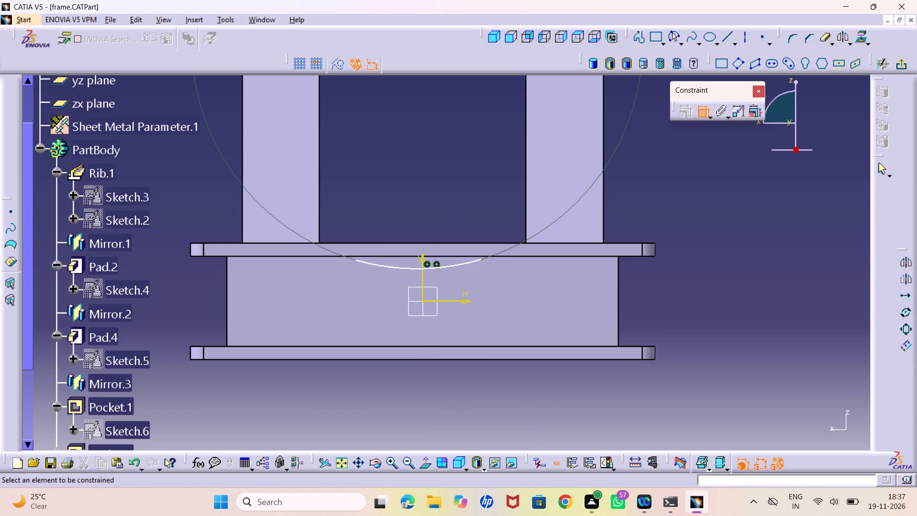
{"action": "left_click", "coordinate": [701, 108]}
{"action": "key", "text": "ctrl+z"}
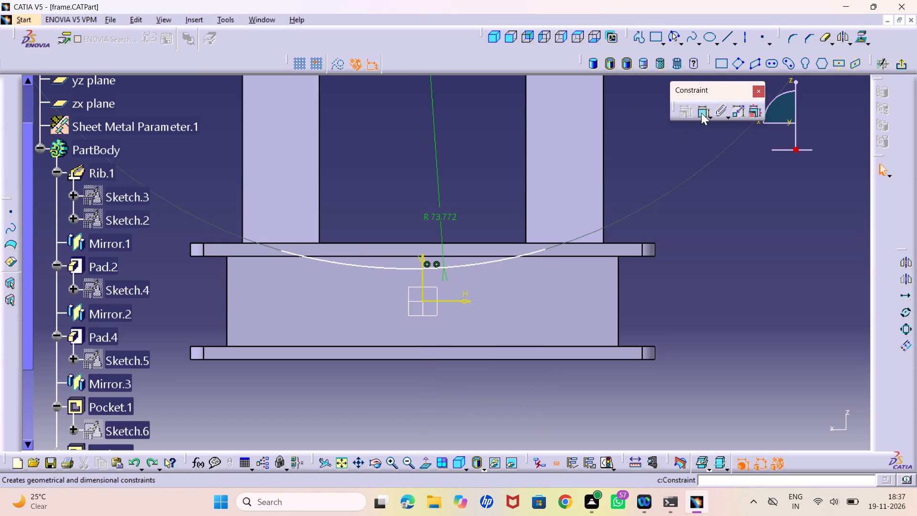
Make both arc endpoints coincident with the top edge of the upper flange.
{"action": "double_click", "coordinate": [701, 113]}
{"action": "left_click", "coordinate": [281, 250]}
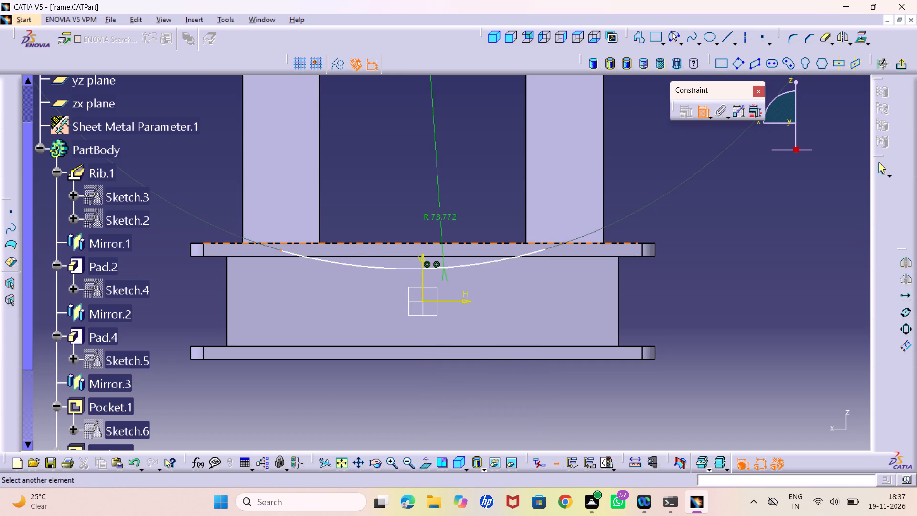
{"action": "left_click", "coordinate": [276, 243]}
{"action": "right_click", "coordinate": [164, 252]}
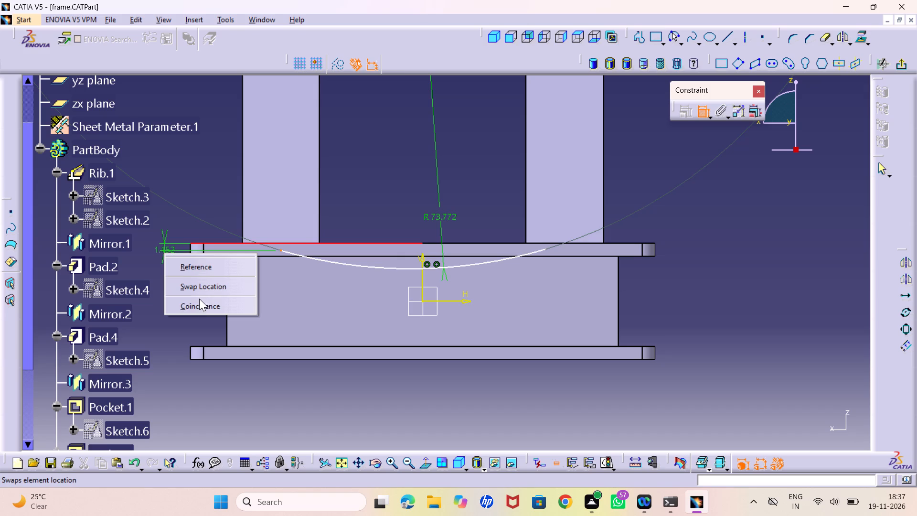
{"action": "left_click", "coordinate": [199, 304]}
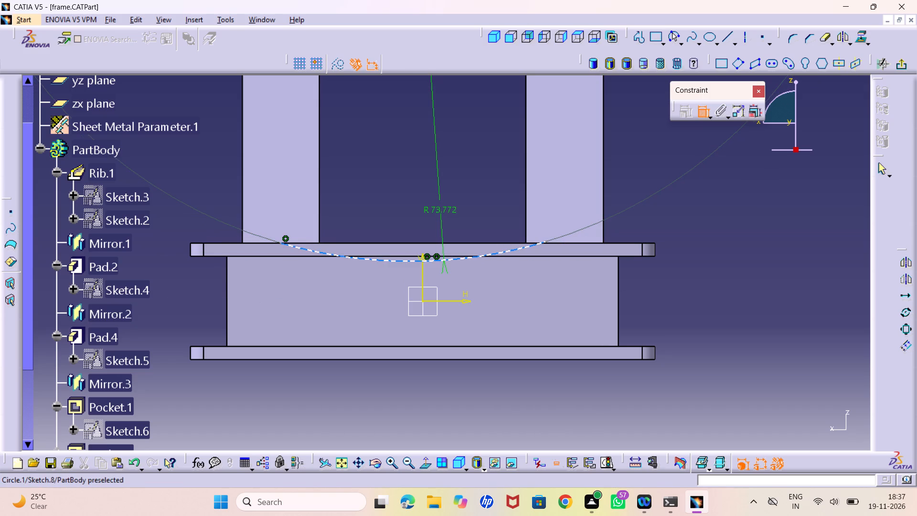
{"action": "left_click", "coordinate": [544, 242]}
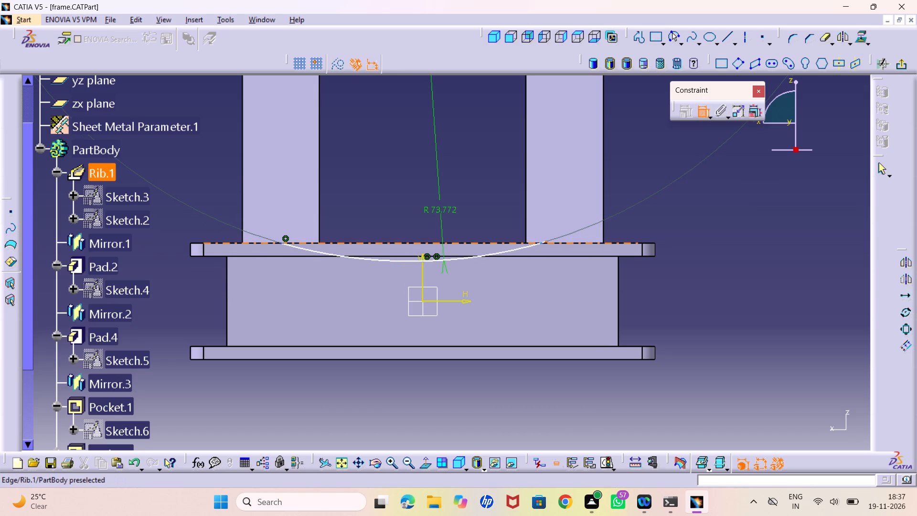
{"action": "left_click", "coordinate": [567, 243]}
{"action": "right_click", "coordinate": [722, 231]}
{"action": "left_click", "coordinate": [743, 285]}
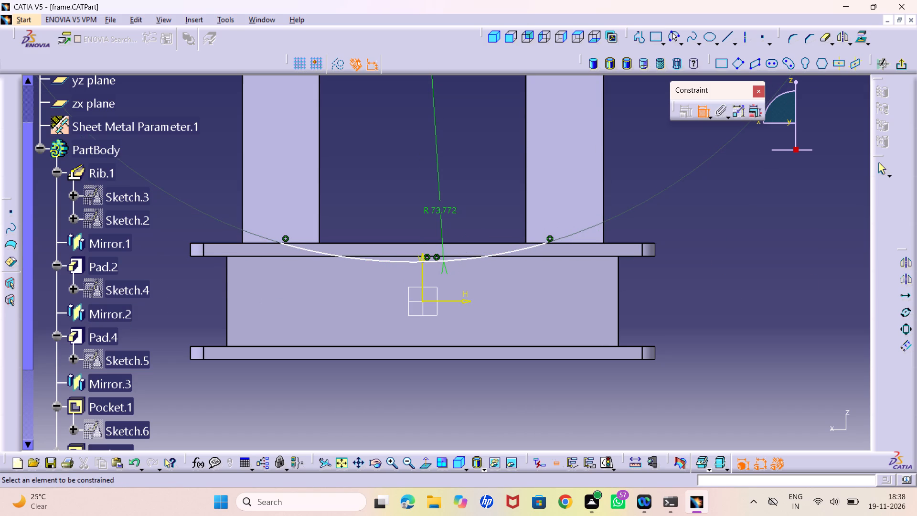
Dimension the distance between the arc's lowest point and the upper flange's top edge, and set it to 7 mm.
{"action": "left_click", "coordinate": [412, 262]}
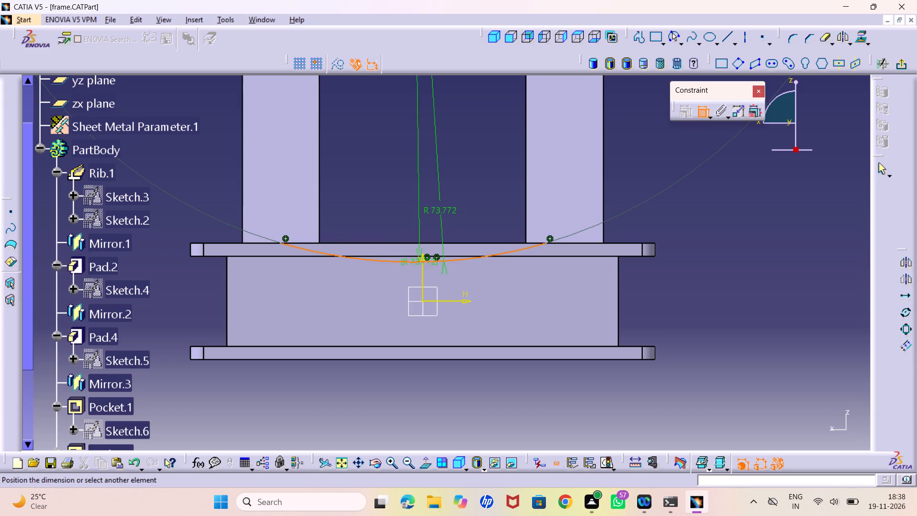
{"action": "left_click", "coordinate": [461, 243]}
{"action": "left_click", "coordinate": [714, 259]}
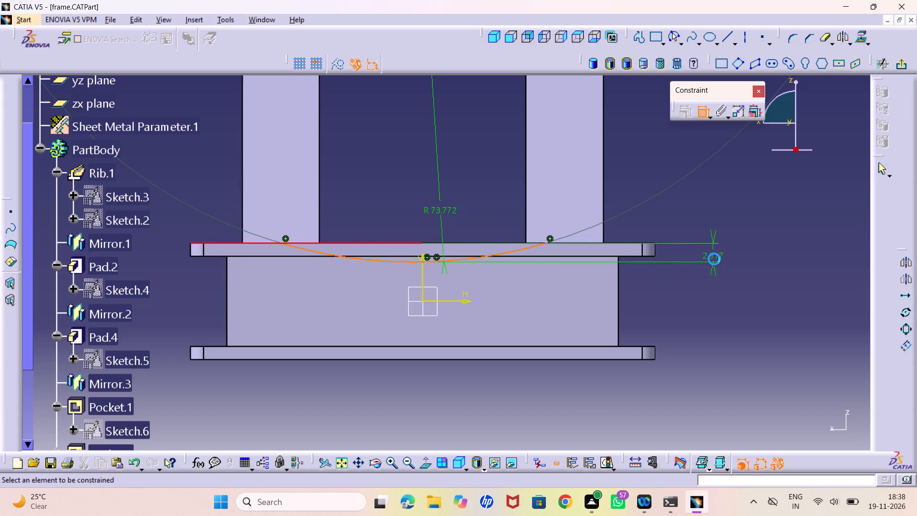
{"action": "double_click", "coordinate": [711, 255]}
{"action": "key", "text": "7"}
{"action": "key", "text": "Return"}
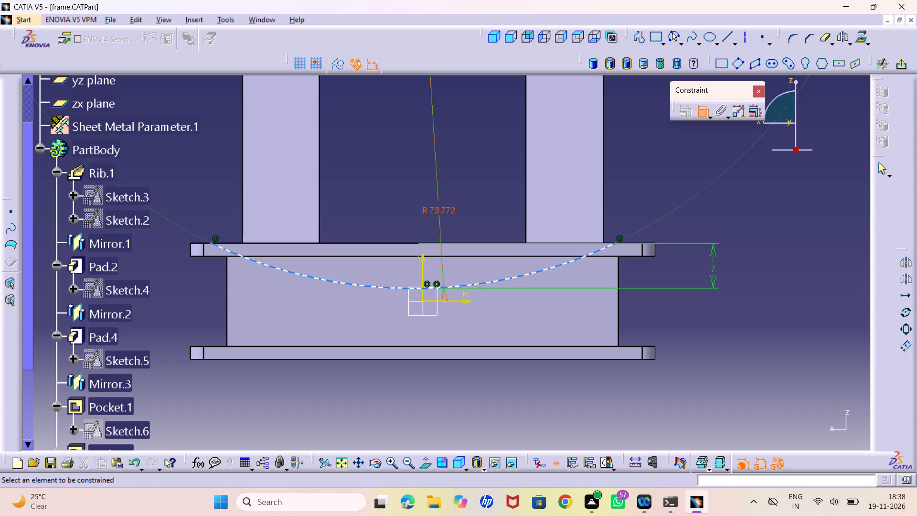
Set the arc's radius to 35 mm and nudge the arc to test its remaining freedom.
{"action": "double_click", "coordinate": [449, 207]}
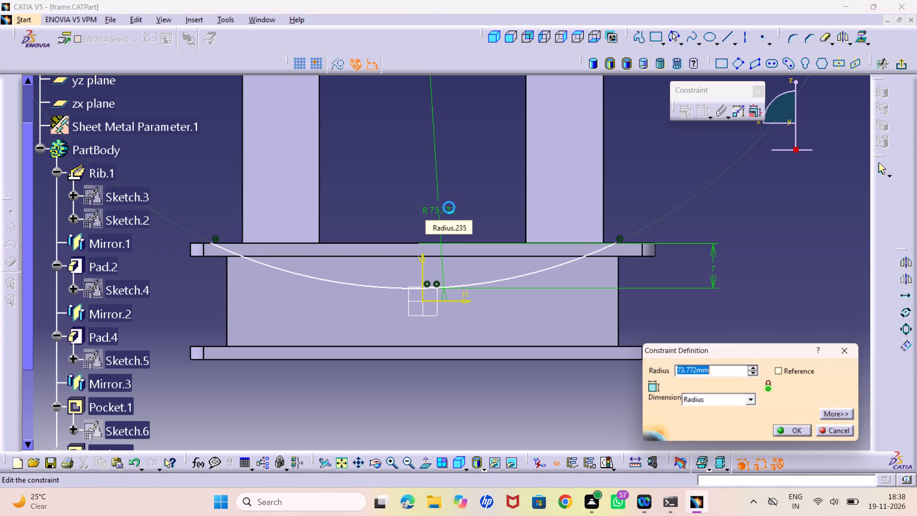
{"action": "type", "text": "35"}
{"action": "key", "text": "Return"}
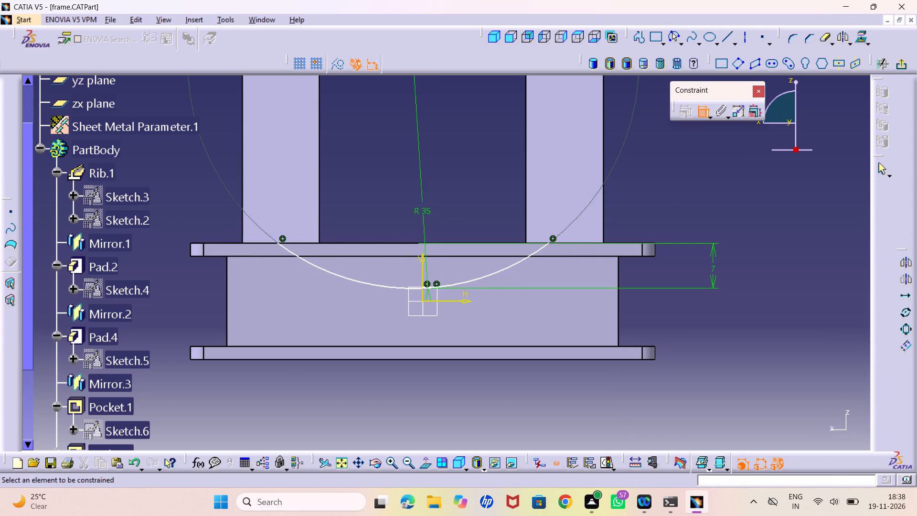
{"action": "left_click", "coordinate": [703, 111]}
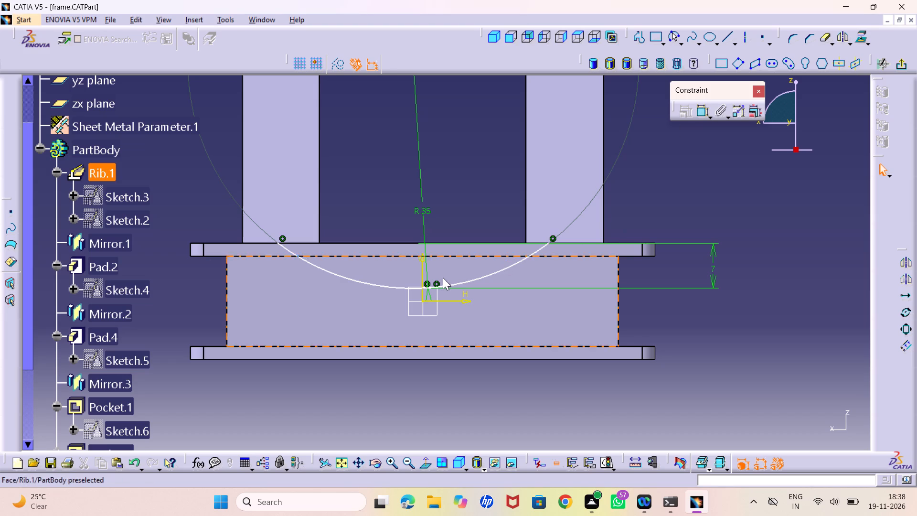
{"action": "left_click_drag", "start_coordinate": [391, 290], "coordinate": [393, 275]}
{"action": "left_click", "coordinate": [707, 175]}
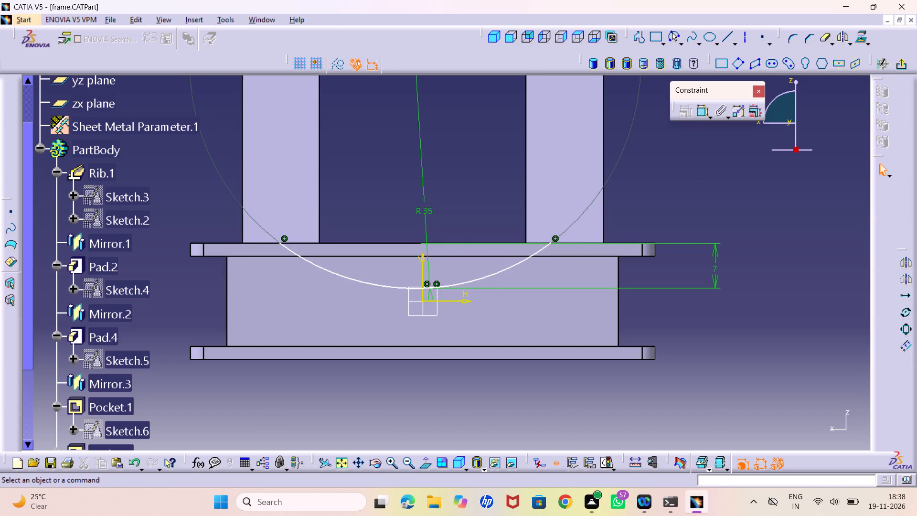
Constrain the arc's two endpoints symmetrically about the sketch's vertical axis.
{"action": "double_click", "coordinate": [699, 112]}
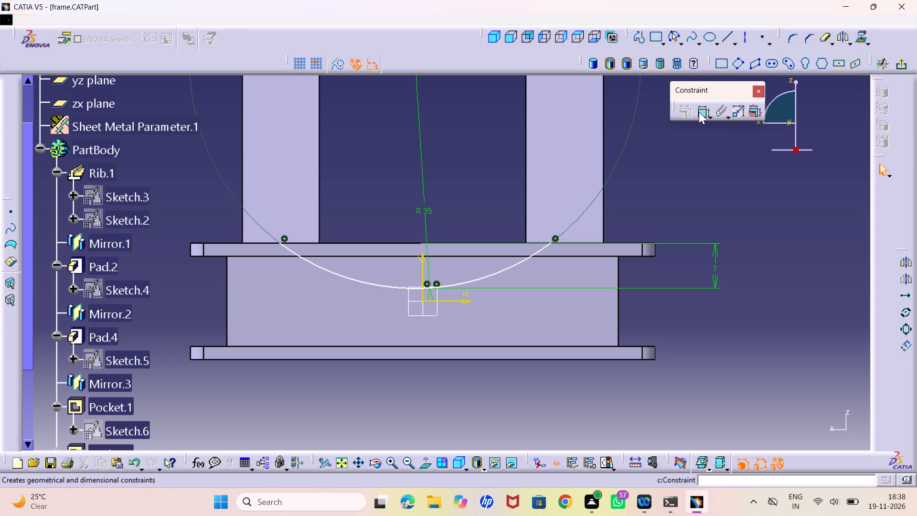
{"action": "left_click", "coordinate": [281, 242]}
{"action": "left_click", "coordinate": [551, 242]}
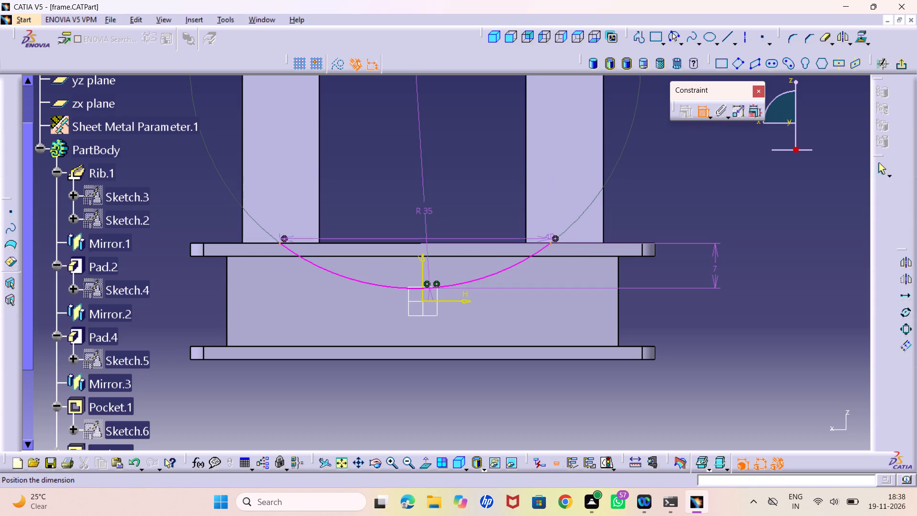
{"action": "right_click", "coordinate": [503, 188]}
{"action": "left_click", "coordinate": [525, 294]}
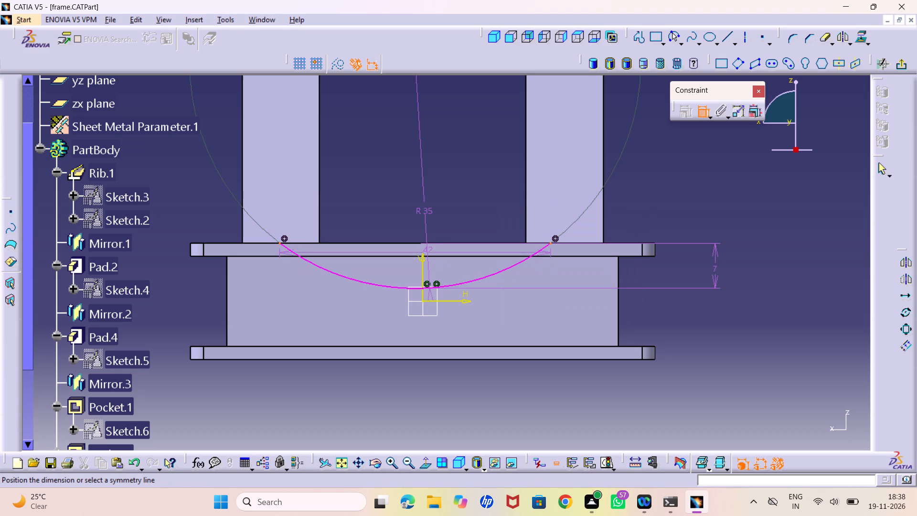
{"action": "left_click", "coordinate": [422, 258]}
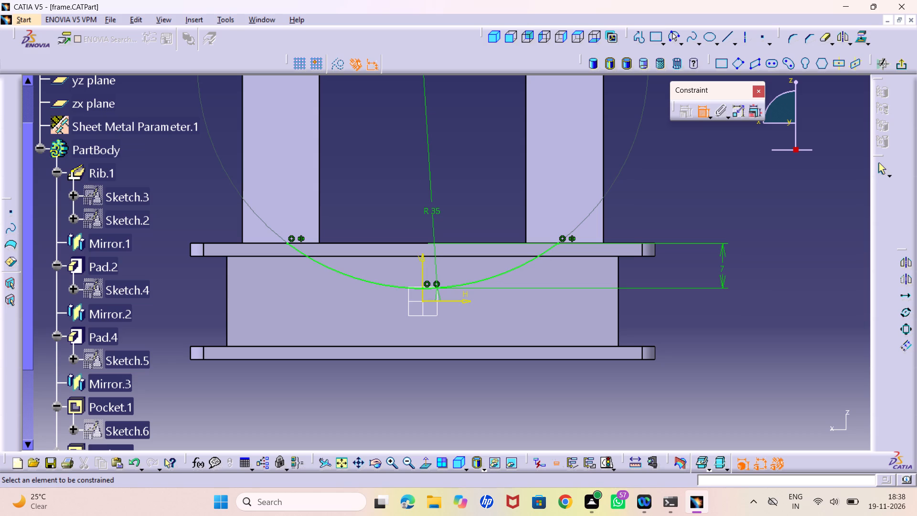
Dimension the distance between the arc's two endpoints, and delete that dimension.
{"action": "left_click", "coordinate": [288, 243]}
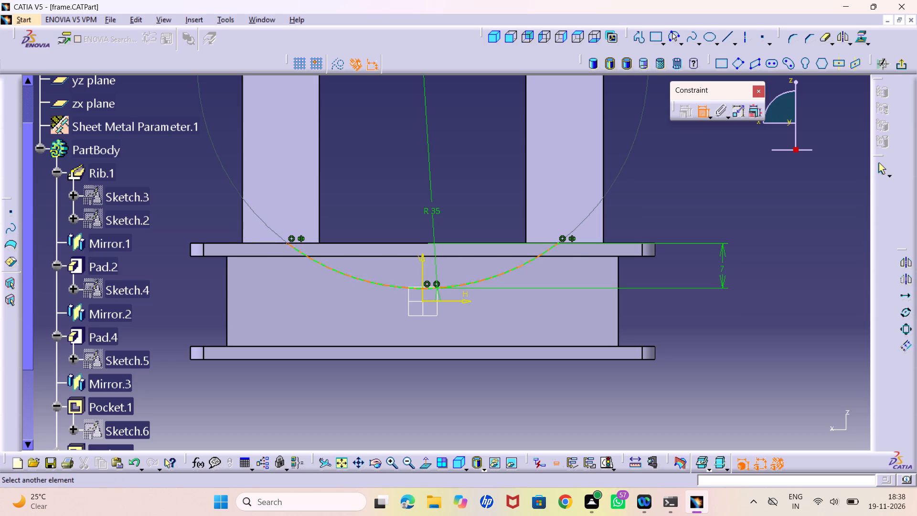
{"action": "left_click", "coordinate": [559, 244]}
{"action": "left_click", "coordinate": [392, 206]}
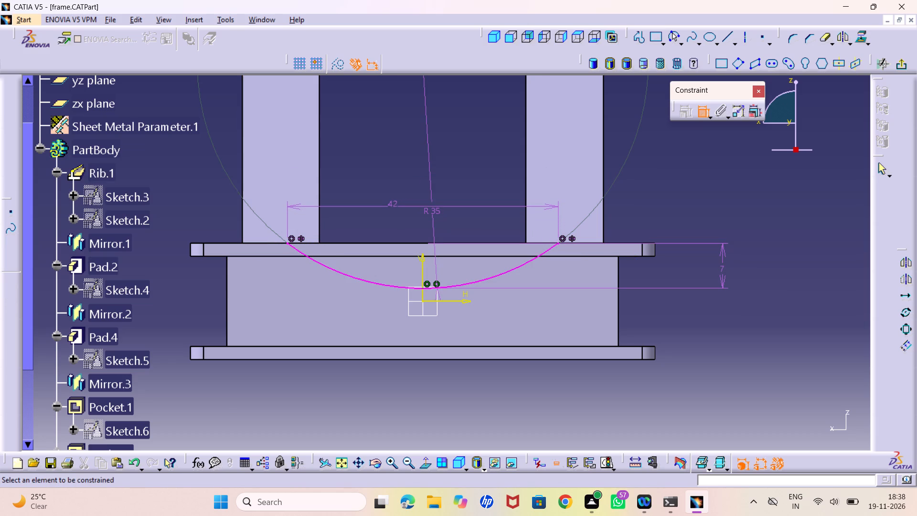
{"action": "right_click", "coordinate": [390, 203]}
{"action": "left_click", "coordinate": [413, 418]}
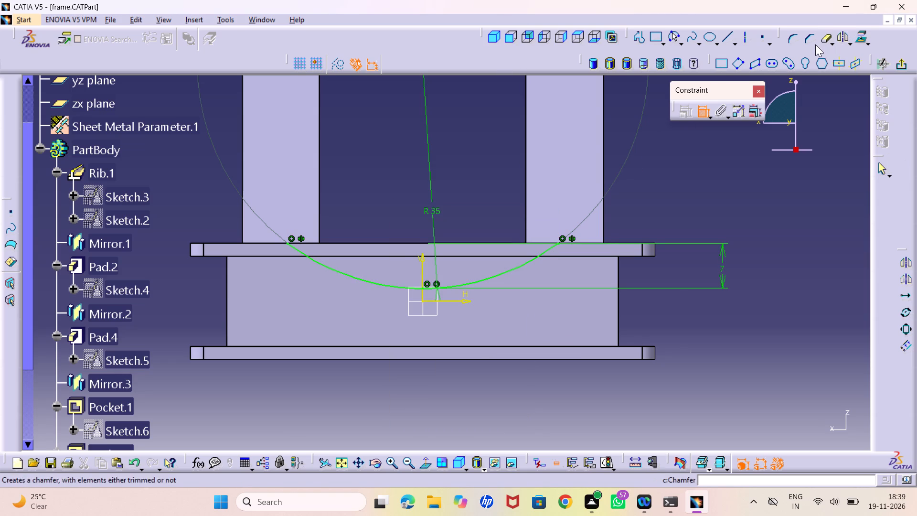
Exit the sketch and preview a pocket of the arc profile on the wide end, with the limit type set to Dimension.
{"action": "left_click", "coordinate": [904, 62]}
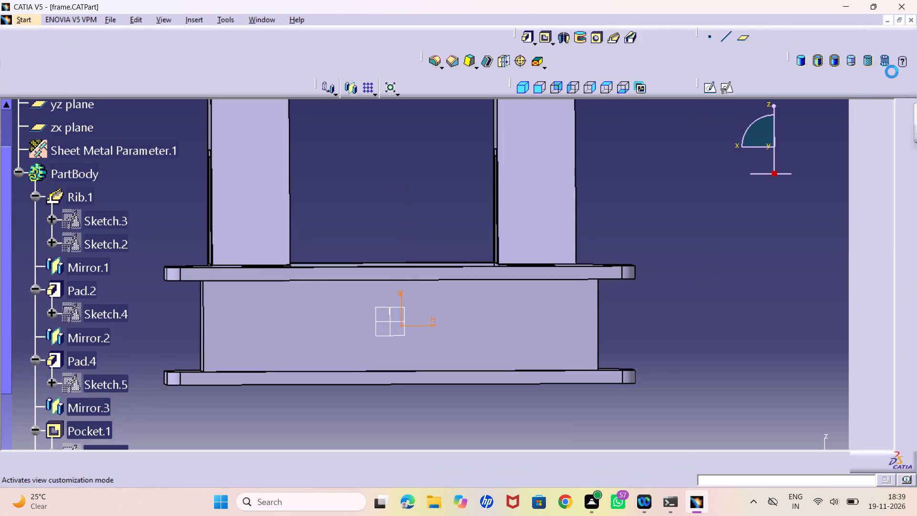
{"action": "left_click", "coordinate": [544, 40]}
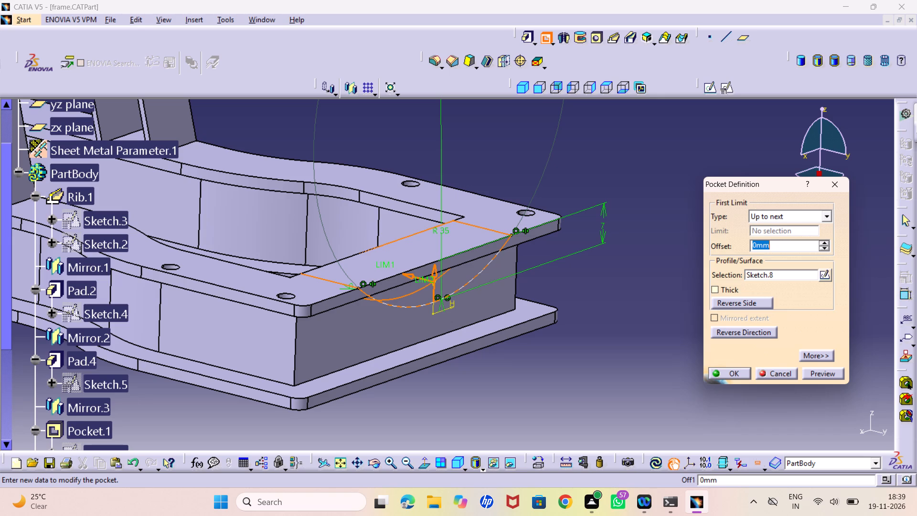
{"action": "key", "text": "6"}
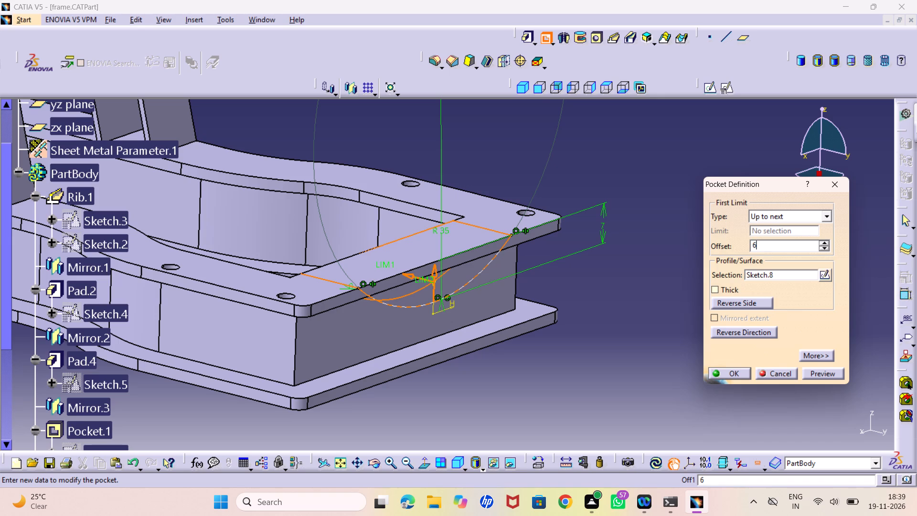
{"action": "left_click", "coordinate": [825, 216]}
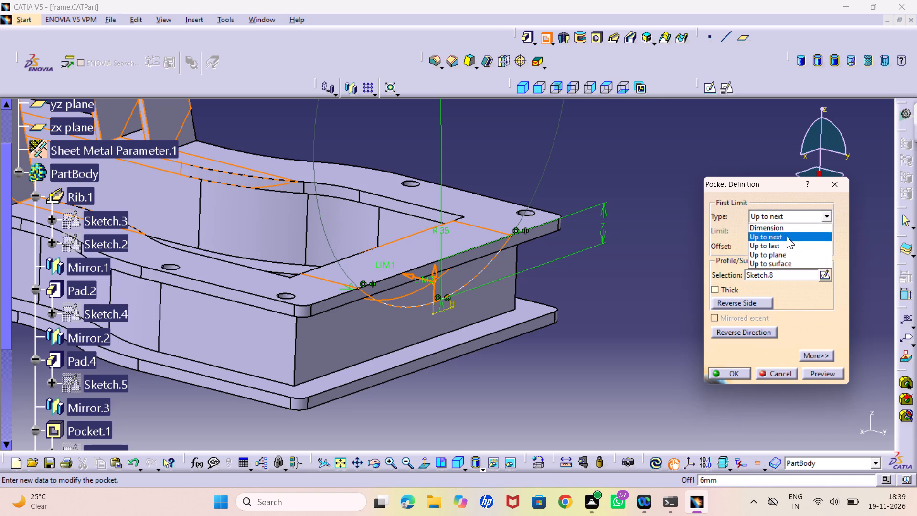
{"action": "left_click", "coordinate": [782, 229]}
{"action": "left_click", "coordinate": [815, 374]}
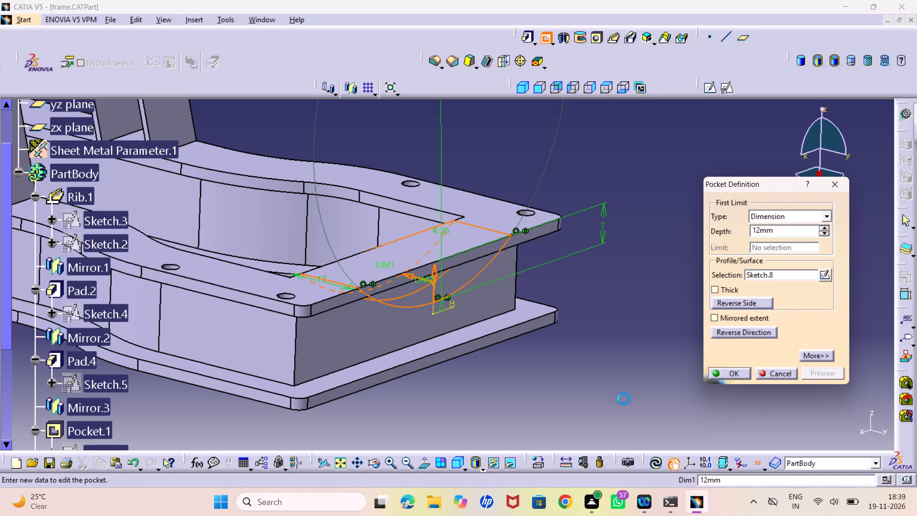
{"action": "middle_click_drag", "start_coordinate": [358, 365], "coordinate": [391, 377]}
{"action": "right_click_drag", "start_coordinate": [358, 365], "coordinate": [391, 377]}
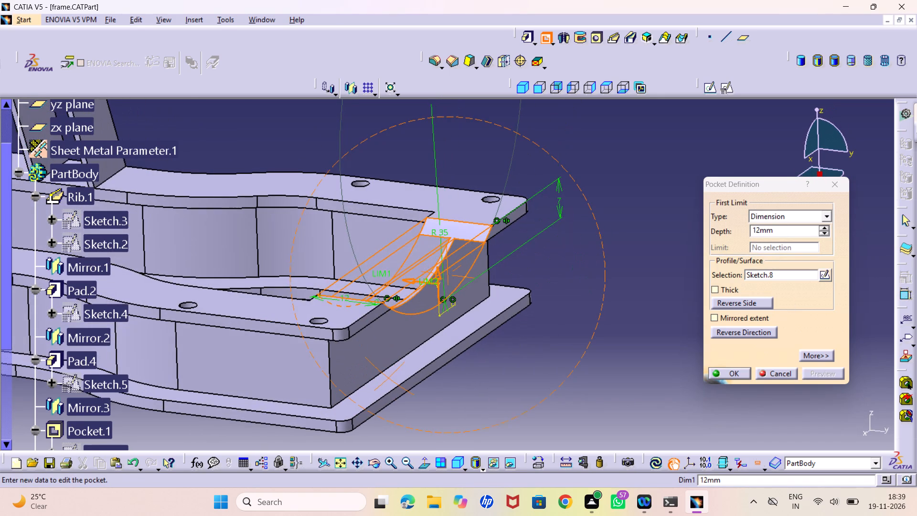
Set the pocket's depth to 6 mm and preview the cut through the upper flange and end wall.
{"action": "double_click", "coordinate": [778, 227]}
{"action": "key", "text": "6"}
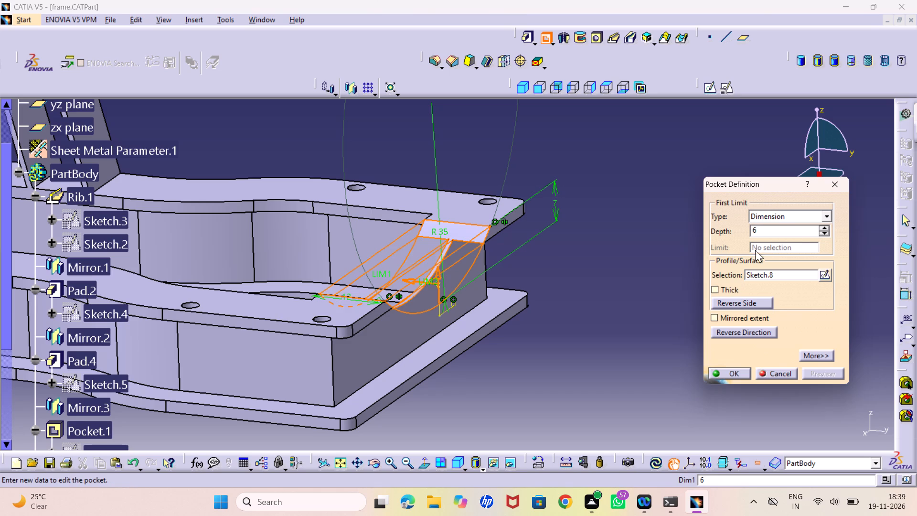
{"action": "left_click", "coordinate": [566, 352]}
{"action": "middle_click_drag", "start_coordinate": [352, 338], "coordinate": [319, 377]}
{"action": "right_click_drag", "start_coordinate": [352, 338], "coordinate": [319, 377]}
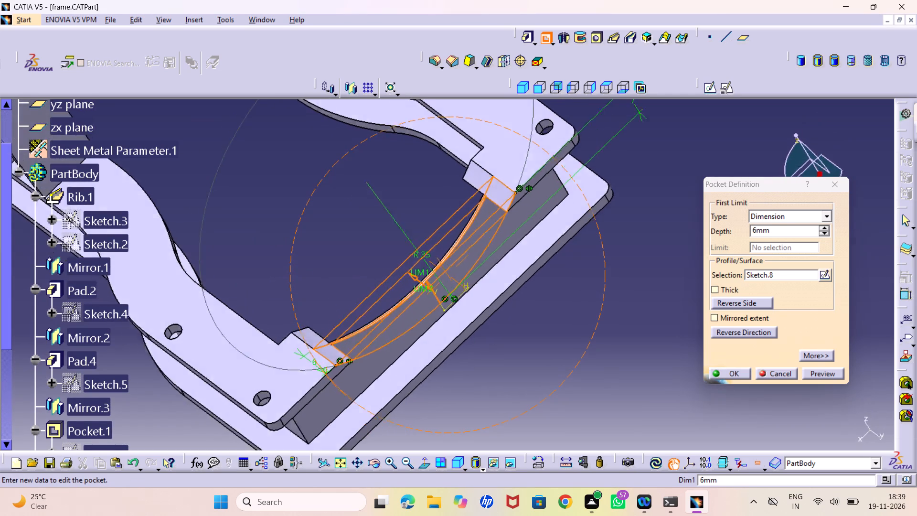
{"action": "middle_click_drag", "start_coordinate": [319, 377], "coordinate": [332, 339]}
{"action": "right_click_drag", "start_coordinate": [319, 377], "coordinate": [332, 339]}
{"action": "left_click", "coordinate": [817, 379]}
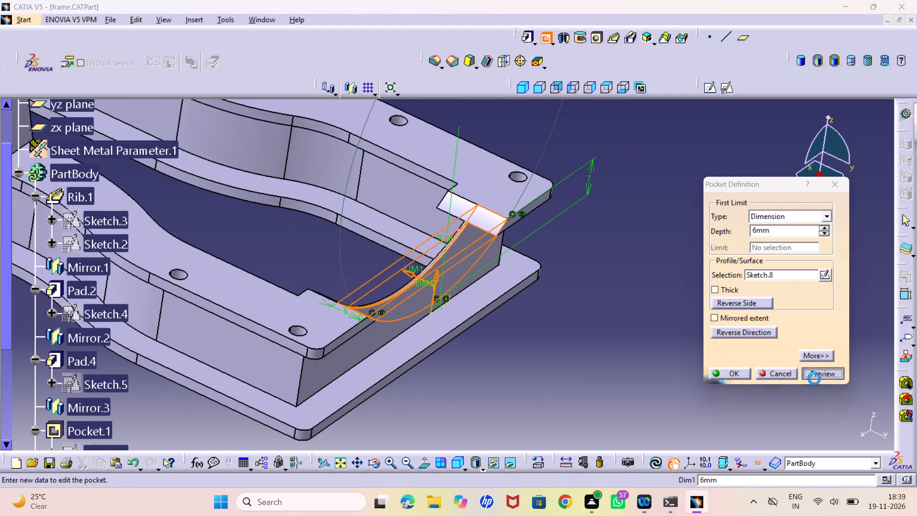
{"action": "middle_click_drag", "start_coordinate": [483, 396], "coordinate": [512, 407]}
{"action": "right_click_drag", "start_coordinate": [483, 396], "coordinate": [512, 407]}
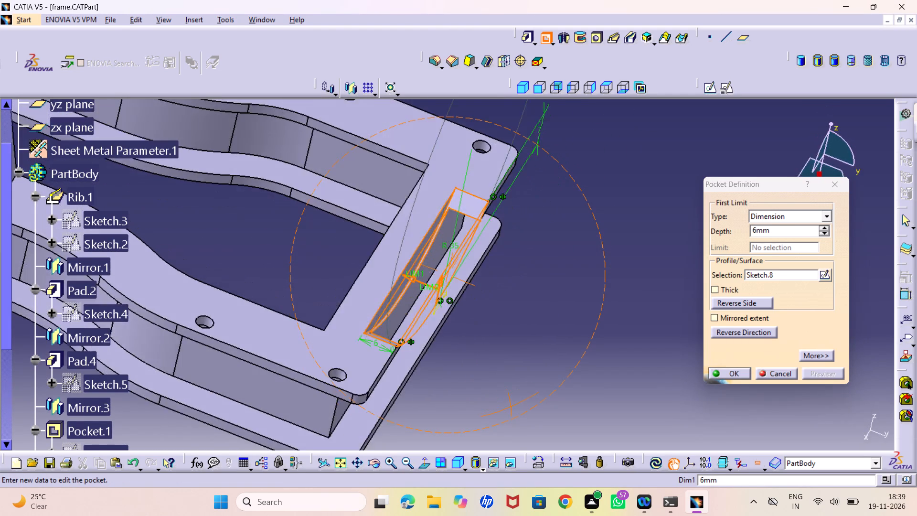
{"action": "middle_click_drag", "start_coordinate": [512, 407], "coordinate": [527, 407]}
{"action": "right_click_drag", "start_coordinate": [512, 407], "coordinate": [527, 407]}
{"action": "middle_click_drag", "start_coordinate": [487, 407], "coordinate": [419, 362]}
{"action": "right_click_drag", "start_coordinate": [486, 407], "coordinate": [419, 362]}
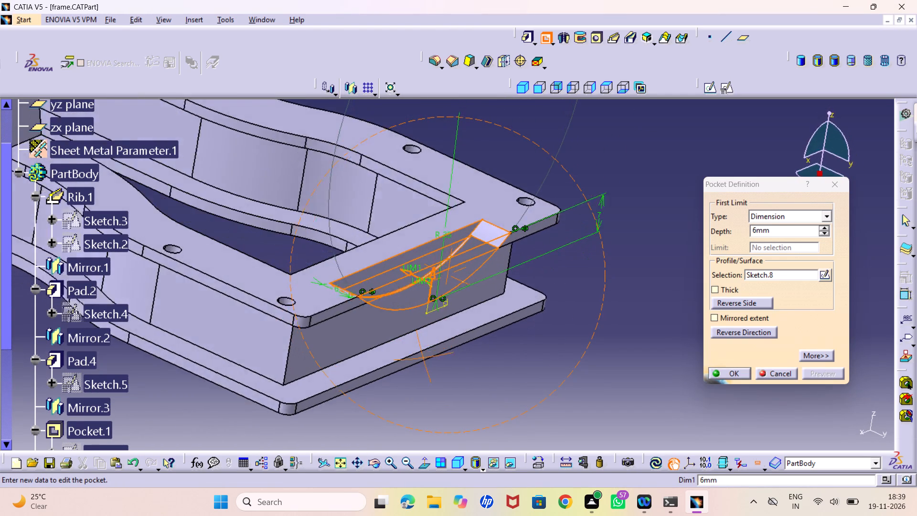
{"action": "middle_click_drag", "start_coordinate": [419, 362], "coordinate": [371, 335]}
{"action": "right_click_drag", "start_coordinate": [419, 362], "coordinate": [371, 335]}
{"action": "scroll", "coordinate": [371, 335], "scroll_direction": "up", "scroll_amount": 1}
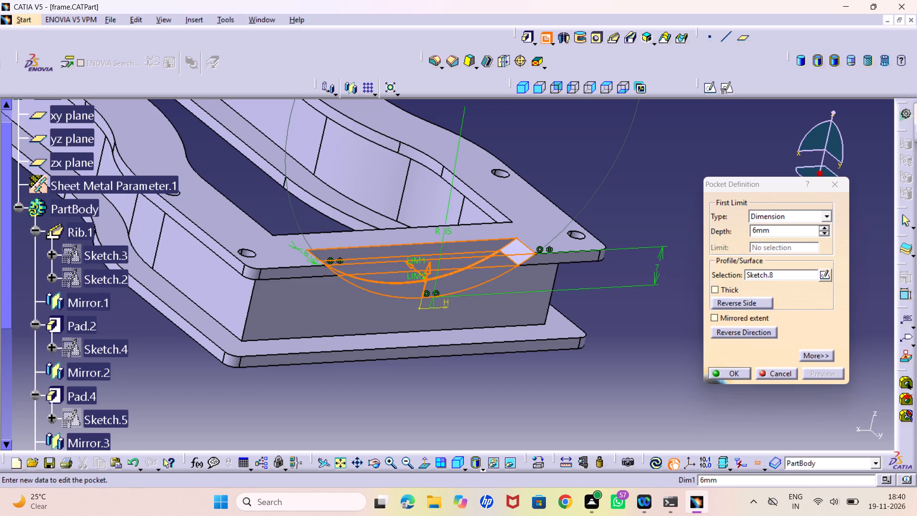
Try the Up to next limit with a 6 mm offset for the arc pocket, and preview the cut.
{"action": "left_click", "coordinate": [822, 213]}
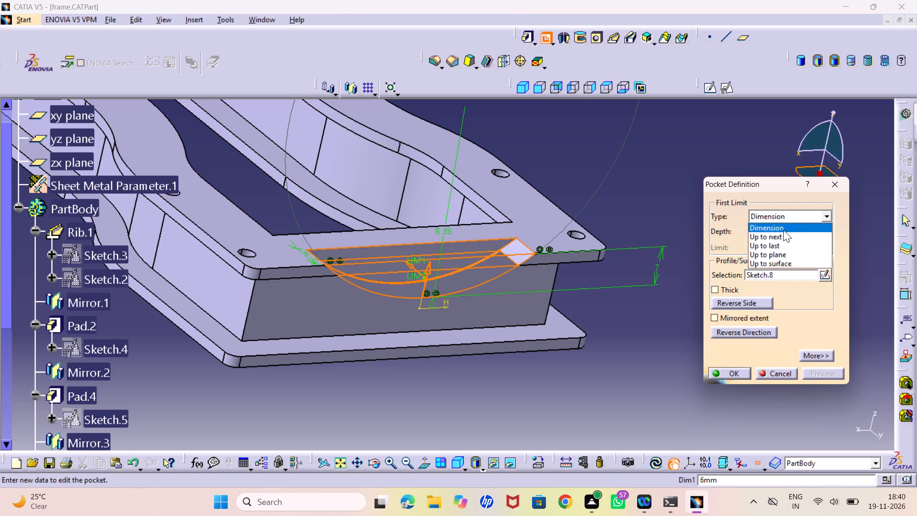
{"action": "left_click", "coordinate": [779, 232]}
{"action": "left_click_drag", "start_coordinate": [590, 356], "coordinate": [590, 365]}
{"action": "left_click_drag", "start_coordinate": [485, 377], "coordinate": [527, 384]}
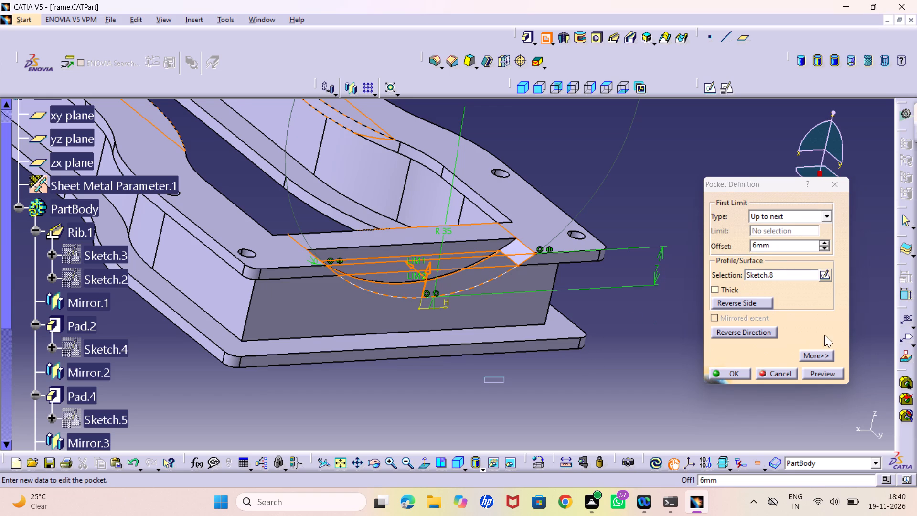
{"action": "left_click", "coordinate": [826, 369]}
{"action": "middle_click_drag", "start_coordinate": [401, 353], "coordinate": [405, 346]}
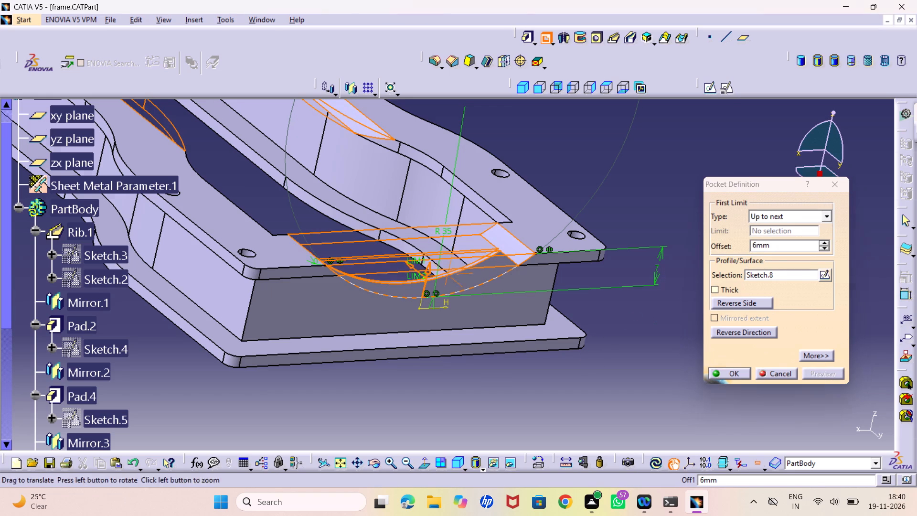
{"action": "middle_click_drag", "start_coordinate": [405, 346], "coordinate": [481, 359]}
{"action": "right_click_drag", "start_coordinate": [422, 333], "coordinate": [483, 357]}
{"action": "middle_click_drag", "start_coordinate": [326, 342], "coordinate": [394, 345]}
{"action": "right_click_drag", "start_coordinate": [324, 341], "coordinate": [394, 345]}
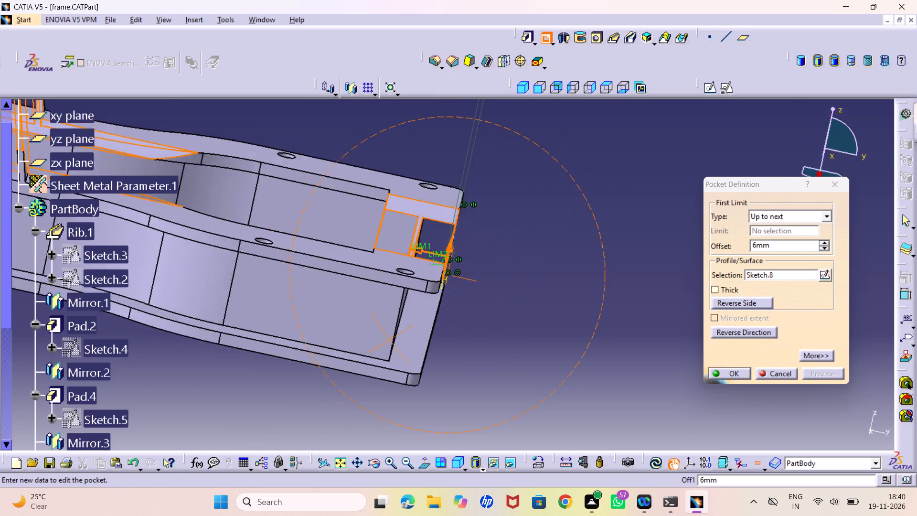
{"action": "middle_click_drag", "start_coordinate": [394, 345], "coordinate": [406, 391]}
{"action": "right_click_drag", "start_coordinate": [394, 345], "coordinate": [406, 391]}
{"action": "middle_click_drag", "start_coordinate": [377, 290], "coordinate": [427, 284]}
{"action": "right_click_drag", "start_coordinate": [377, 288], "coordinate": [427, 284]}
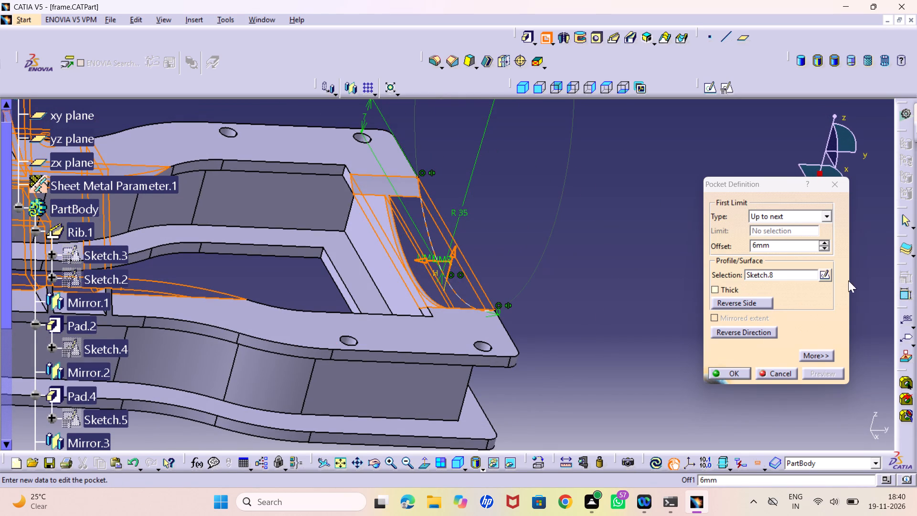
Set the pocket's limit back to Dimension with a 6 mm depth, preview it, and create the pocket.
{"action": "left_click", "coordinate": [826, 216]}
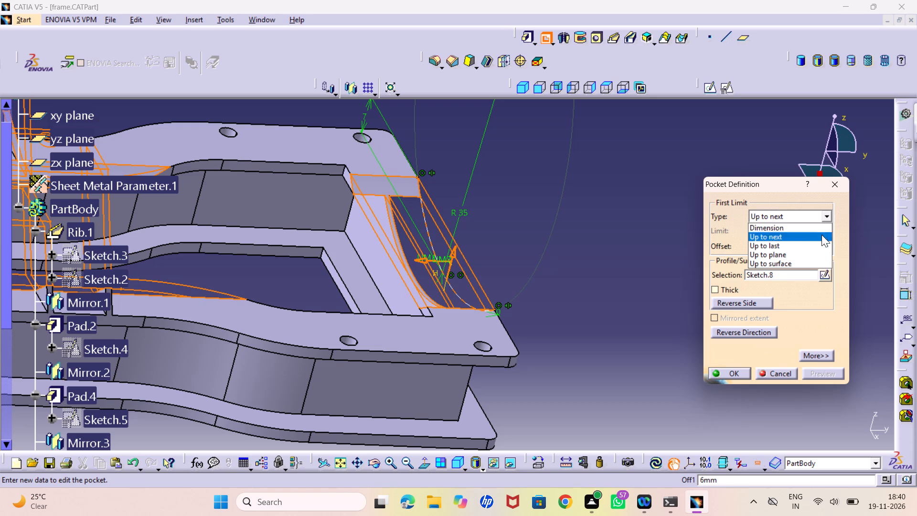
{"action": "left_click", "coordinate": [753, 225]}
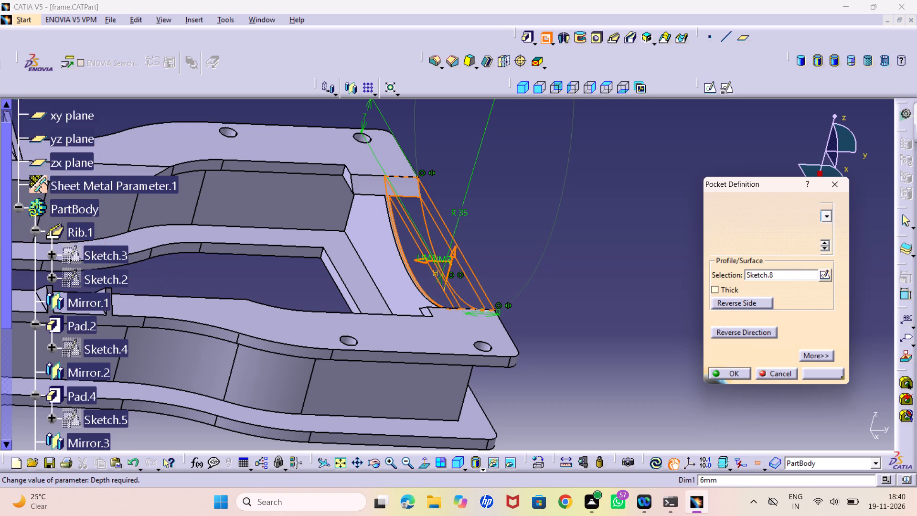
{"action": "left_click", "coordinate": [669, 359]}
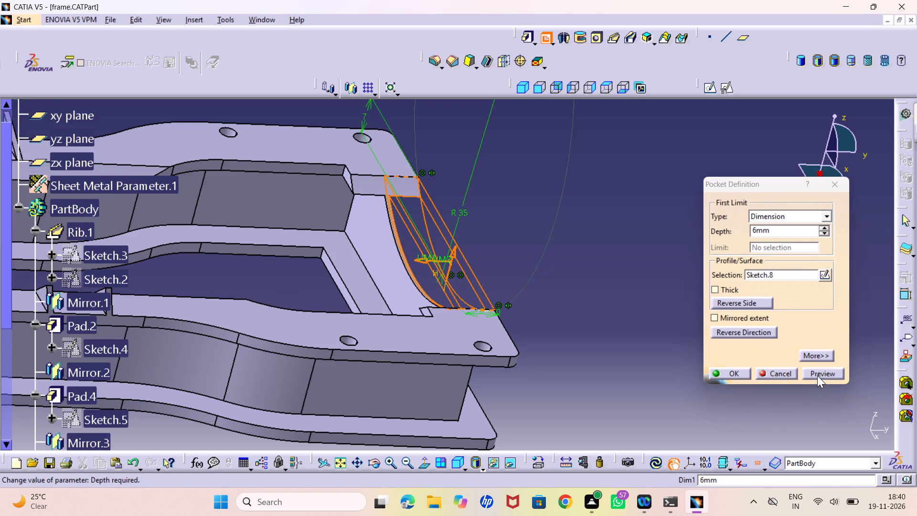
{"action": "left_click", "coordinate": [827, 377]}
{"action": "middle_click_drag", "start_coordinate": [635, 343], "coordinate": [527, 327]}
{"action": "right_click_drag", "start_coordinate": [635, 343], "coordinate": [527, 327]}
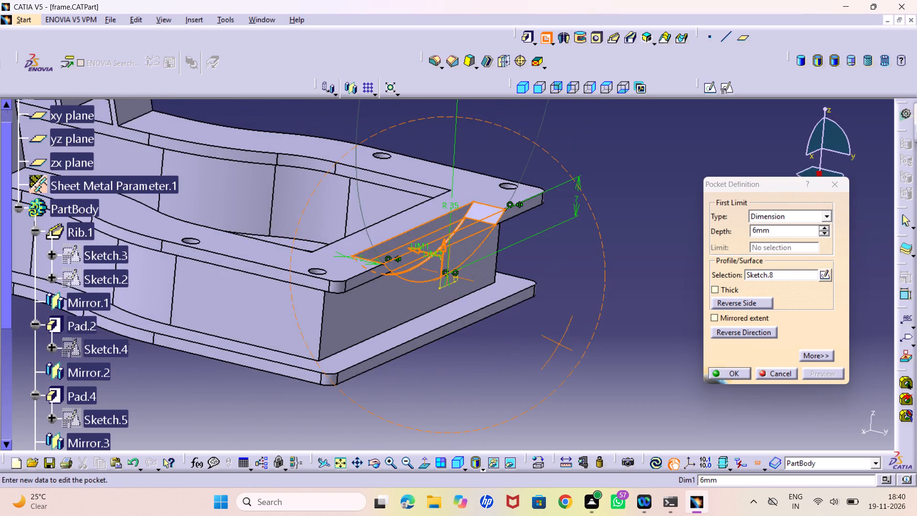
{"action": "middle_click_drag", "start_coordinate": [527, 327], "coordinate": [526, 327]}
{"action": "right_click_drag", "start_coordinate": [527, 327], "coordinate": [526, 327]}
{"action": "left_click", "coordinate": [724, 374]}
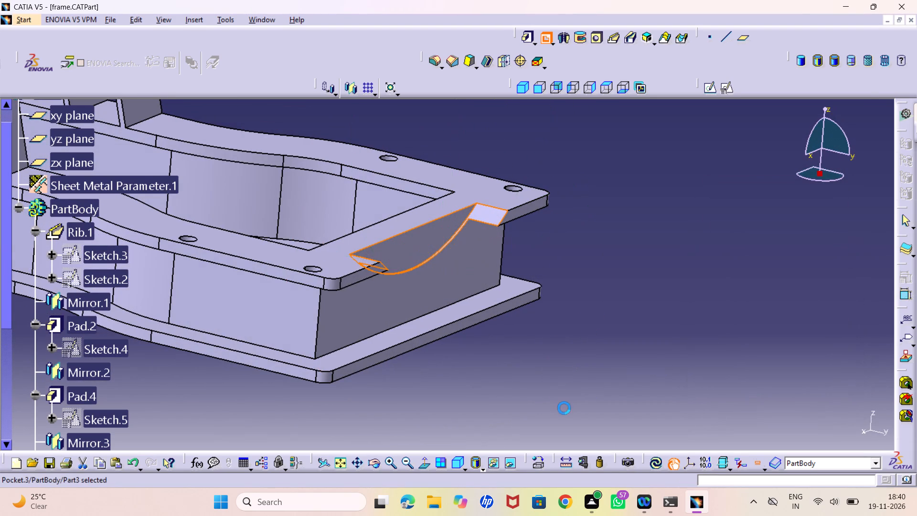
Examine the arc cutout in the wide end and the surrounding frame from several angles.
{"action": "left_click", "coordinate": [564, 408]}
{"action": "middle_click_drag", "start_coordinate": [427, 338], "coordinate": [451, 340]}
{"action": "right_click_drag", "start_coordinate": [427, 338], "coordinate": [451, 340]}
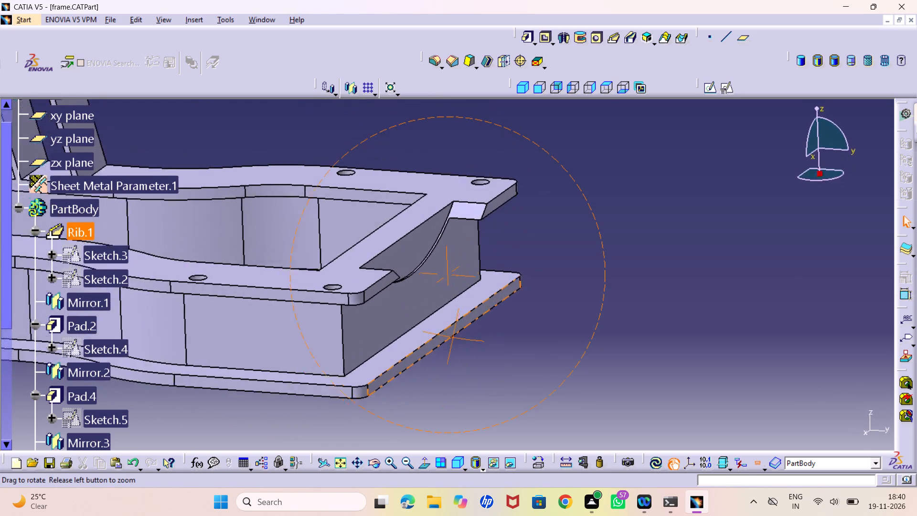
{"action": "middle_click_drag", "start_coordinate": [451, 340], "coordinate": [445, 392]}
{"action": "right_click_drag", "start_coordinate": [451, 340], "coordinate": [445, 392]}
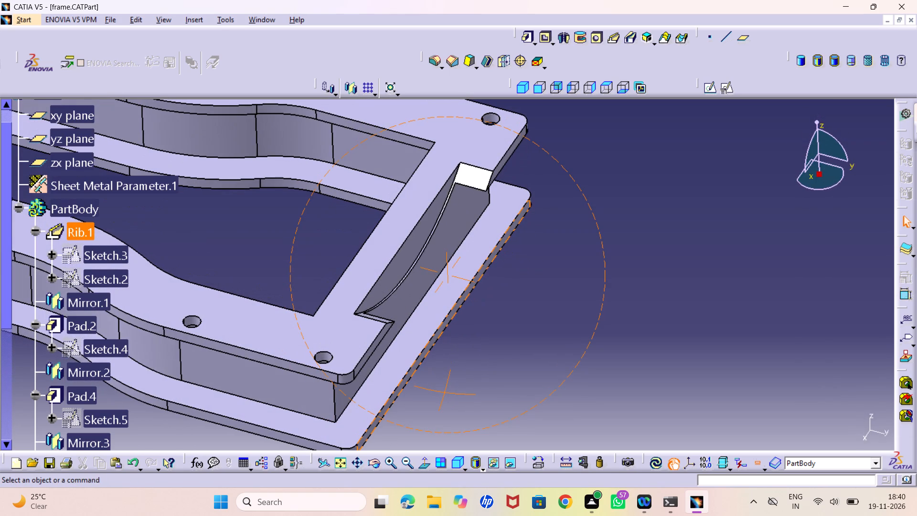
{"action": "middle_click_drag", "start_coordinate": [361, 363], "coordinate": [449, 312]}
{"action": "right_click_drag", "start_coordinate": [361, 363], "coordinate": [454, 308]}
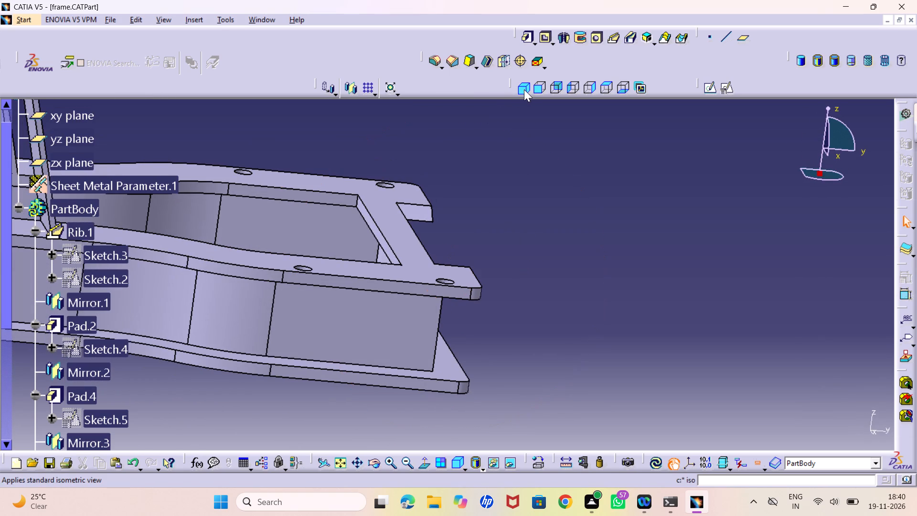
{"action": "left_click", "coordinate": [524, 89]}
{"action": "middle_click_drag", "start_coordinate": [298, 215], "coordinate": [337, 260]}
{"action": "right_click", "coordinate": [298, 215]}
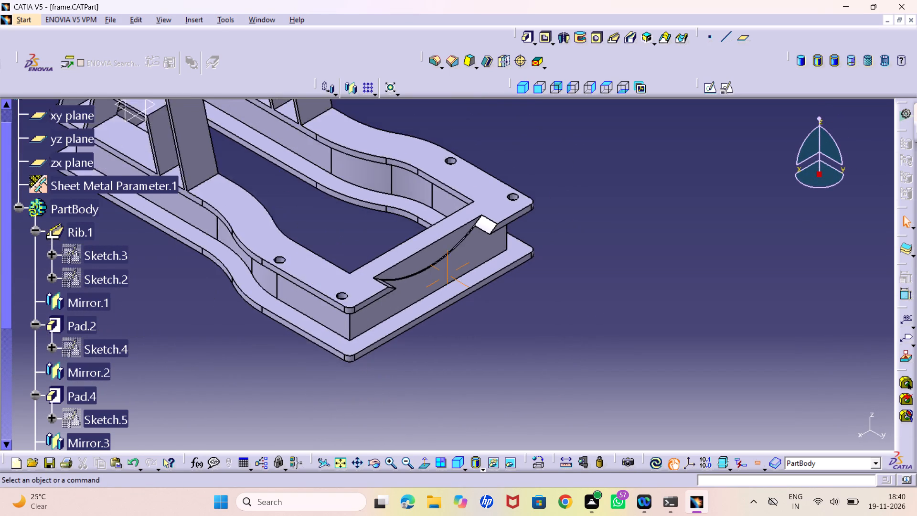
{"action": "middle_click_drag", "start_coordinate": [337, 260], "coordinate": [342, 269]}
{"action": "middle_click_drag", "start_coordinate": [282, 269], "coordinate": [356, 311]}
{"action": "right_click_drag", "start_coordinate": [282, 271], "coordinate": [356, 311]}
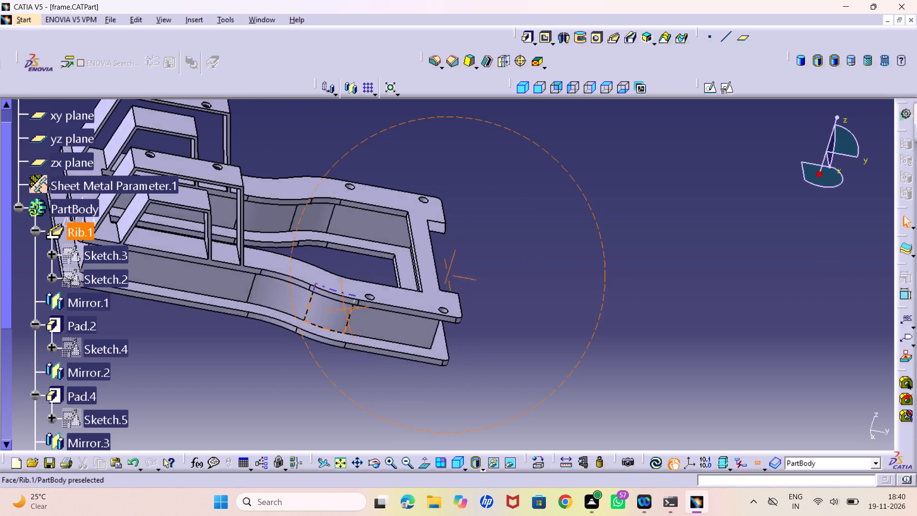
{"action": "middle_click_drag", "start_coordinate": [356, 311], "coordinate": [334, 350]}
{"action": "right_click_drag", "start_coordinate": [356, 311], "coordinate": [329, 347]}
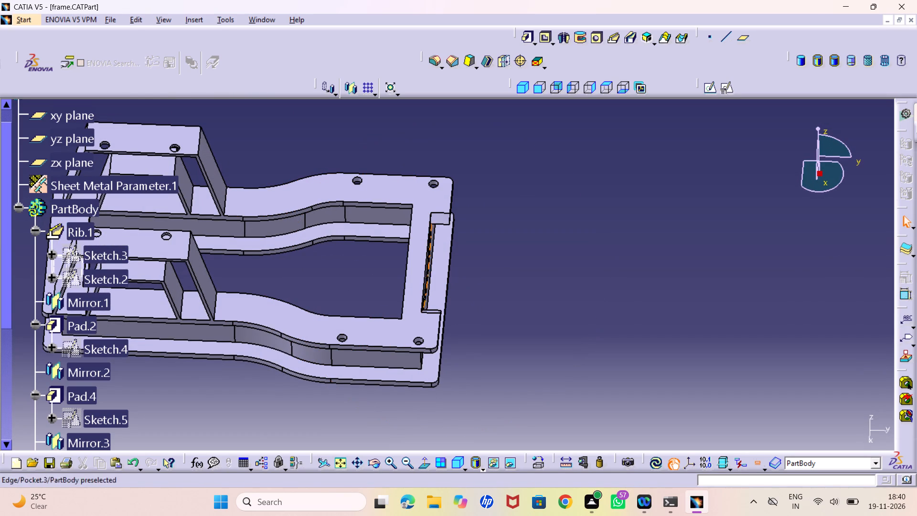
Undo the creation of the arc pocket in the wide end, keeping its sketch.
{"action": "key", "text": "ctrl+z"}
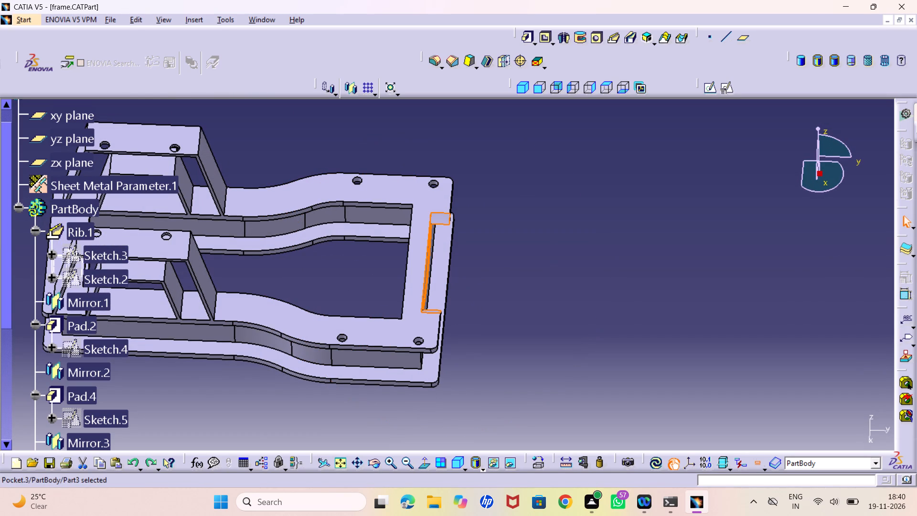
{"action": "key", "text": "ctrl+z"}
Examine the arc sketch on the wide end wall and its position against the upper flange from several angles.
{"action": "middle_click_drag", "start_coordinate": [485, 325], "coordinate": [393, 292]}
{"action": "right_click_drag", "start_coordinate": [485, 325], "coordinate": [393, 292]}
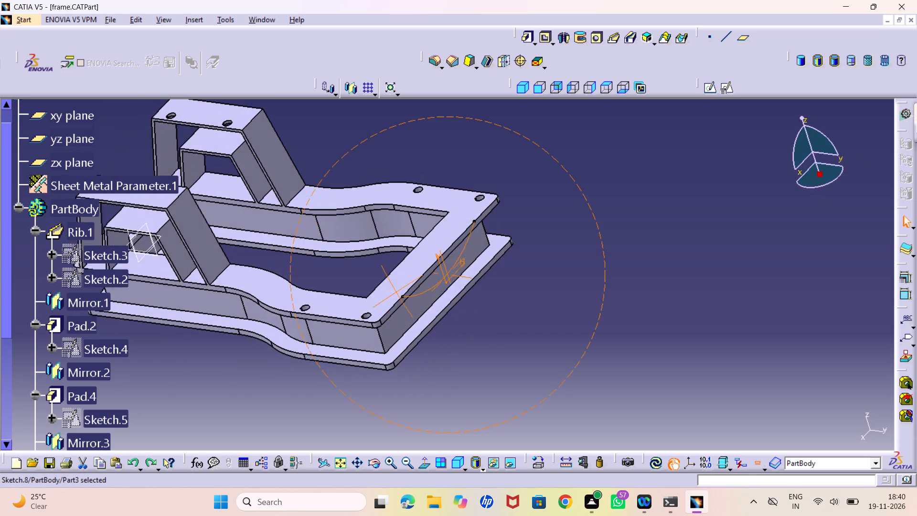
{"action": "middle_click_drag", "start_coordinate": [393, 292], "coordinate": [361, 267]}
{"action": "right_click_drag", "start_coordinate": [393, 292], "coordinate": [361, 267]}
{"action": "middle_click_drag", "start_coordinate": [519, 362], "coordinate": [530, 399]}
{"action": "right_click_drag", "start_coordinate": [519, 362], "coordinate": [530, 399]}
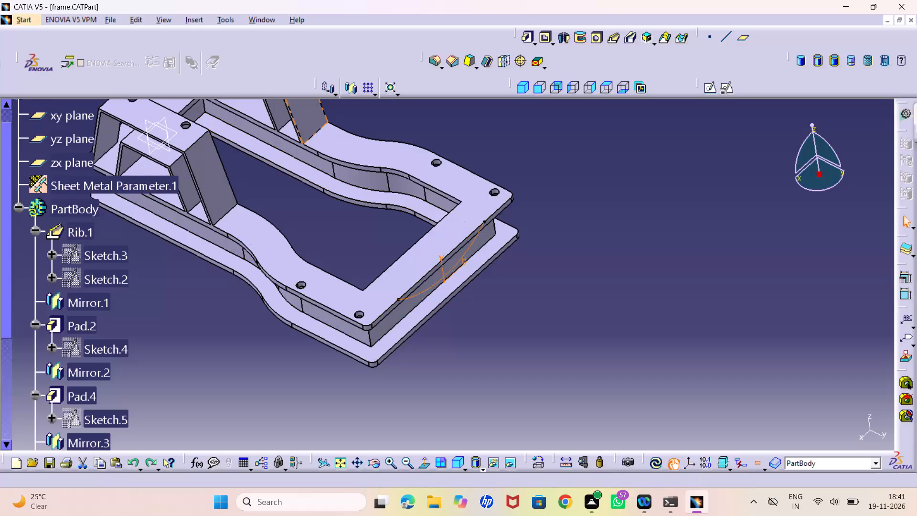
{"action": "middle_click_drag", "start_coordinate": [487, 363], "coordinate": [423, 269]}
{"action": "right_click_drag", "start_coordinate": [487, 363], "coordinate": [423, 269]}
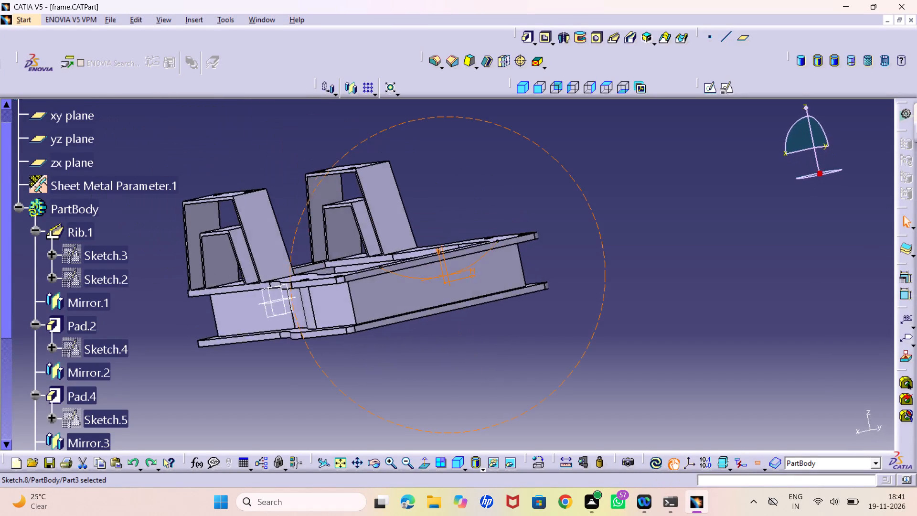
{"action": "right_click_drag", "start_coordinate": [423, 269], "coordinate": [444, 345]}
{"action": "middle_click_drag", "start_coordinate": [423, 269], "coordinate": [444, 345]}
{"action": "middle_click_drag", "start_coordinate": [417, 326], "coordinate": [449, 349]}
{"action": "right_click_drag", "start_coordinate": [417, 326], "coordinate": [449, 349]}
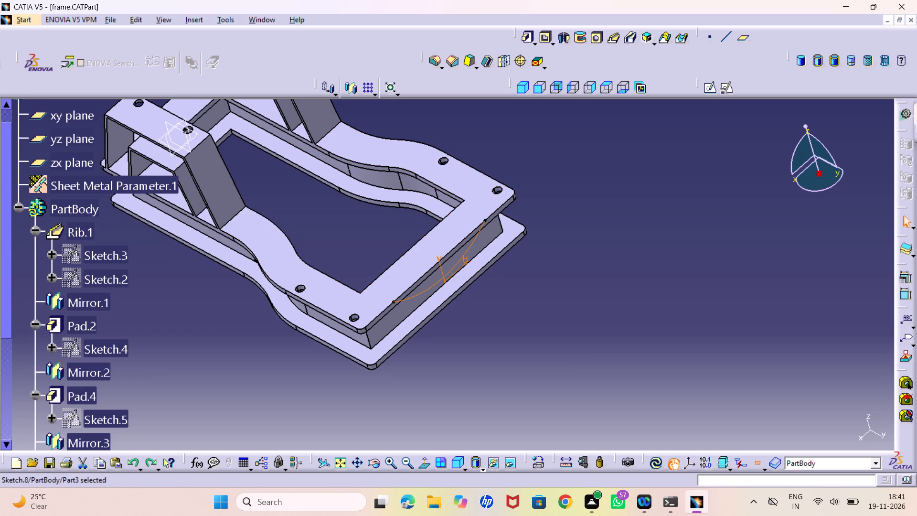
{"action": "middle_click_drag", "start_coordinate": [443, 333], "coordinate": [411, 254]}
{"action": "right_click_drag", "start_coordinate": [443, 333], "coordinate": [411, 254]}
{"action": "middle_click_drag", "start_coordinate": [352, 310], "coordinate": [350, 308]}
{"action": "right_click", "coordinate": [352, 310]}
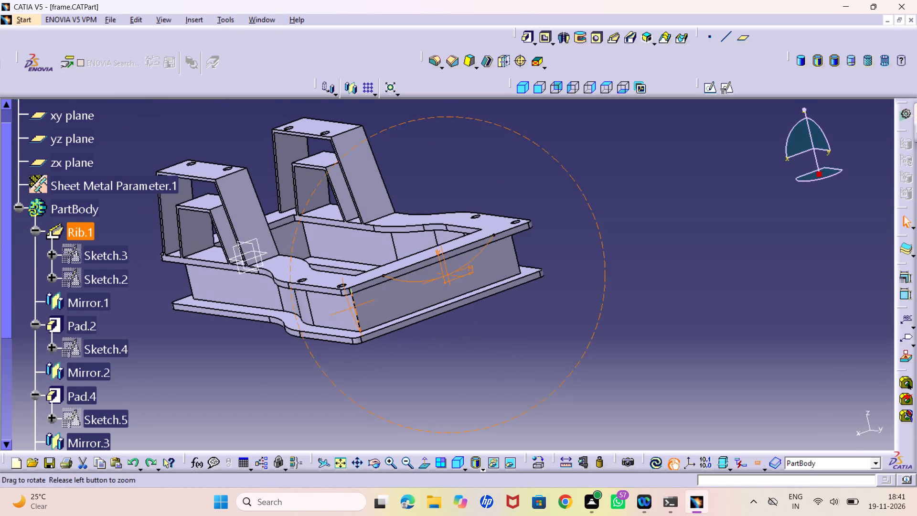
{"action": "middle_click_drag", "start_coordinate": [350, 308], "coordinate": [337, 249]}
{"action": "middle_click_drag", "start_coordinate": [317, 321], "coordinate": [299, 282]}
{"action": "right_click_drag", "start_coordinate": [317, 321], "coordinate": [299, 282]}
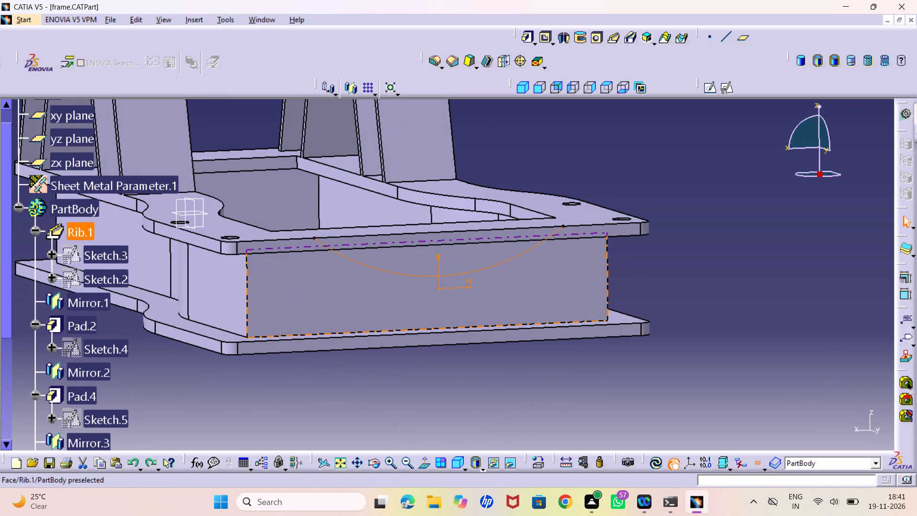
{"action": "middle_click_drag", "start_coordinate": [317, 326], "coordinate": [342, 369]}
{"action": "right_click_drag", "start_coordinate": [317, 326], "coordinate": [342, 369]}
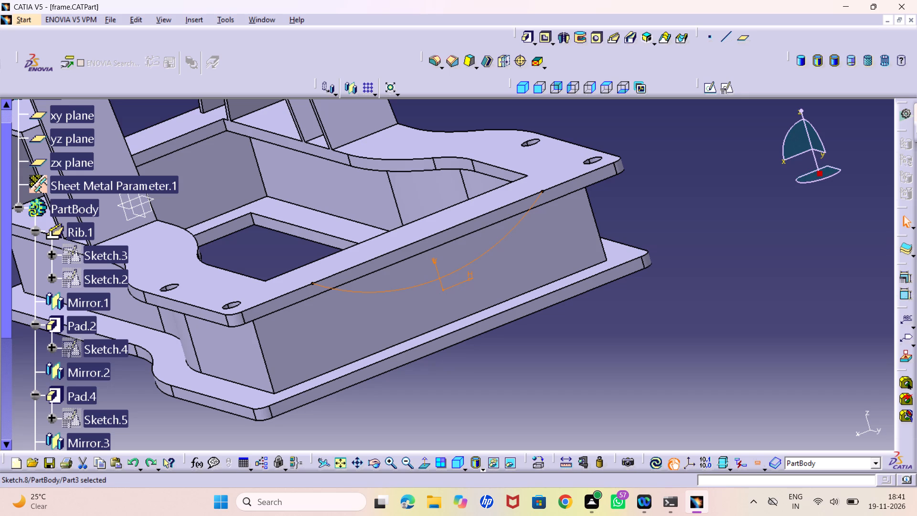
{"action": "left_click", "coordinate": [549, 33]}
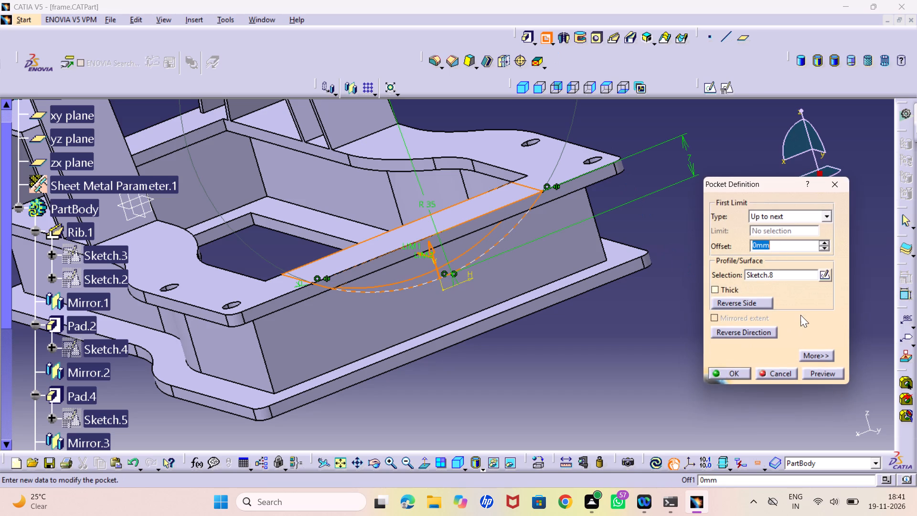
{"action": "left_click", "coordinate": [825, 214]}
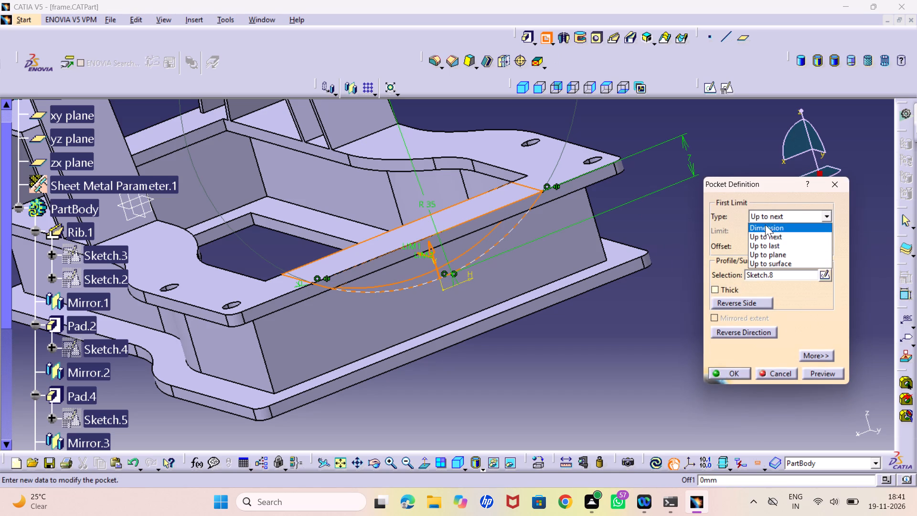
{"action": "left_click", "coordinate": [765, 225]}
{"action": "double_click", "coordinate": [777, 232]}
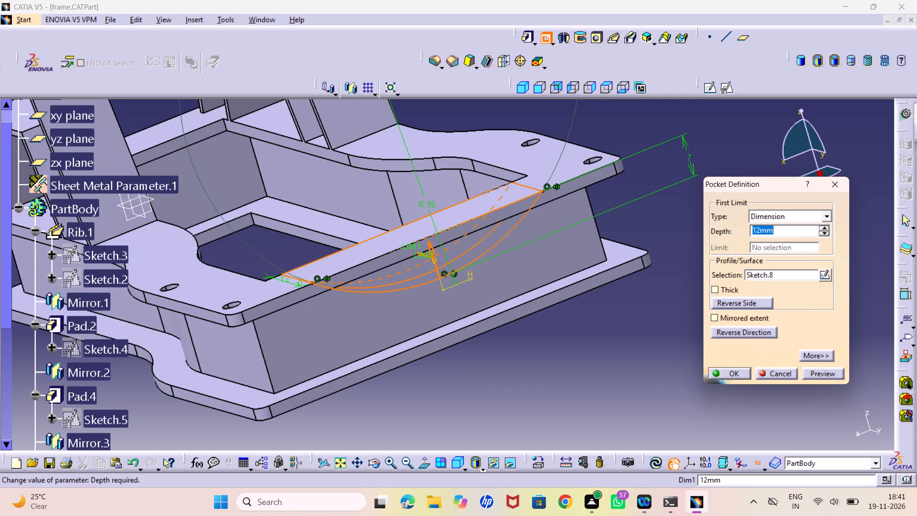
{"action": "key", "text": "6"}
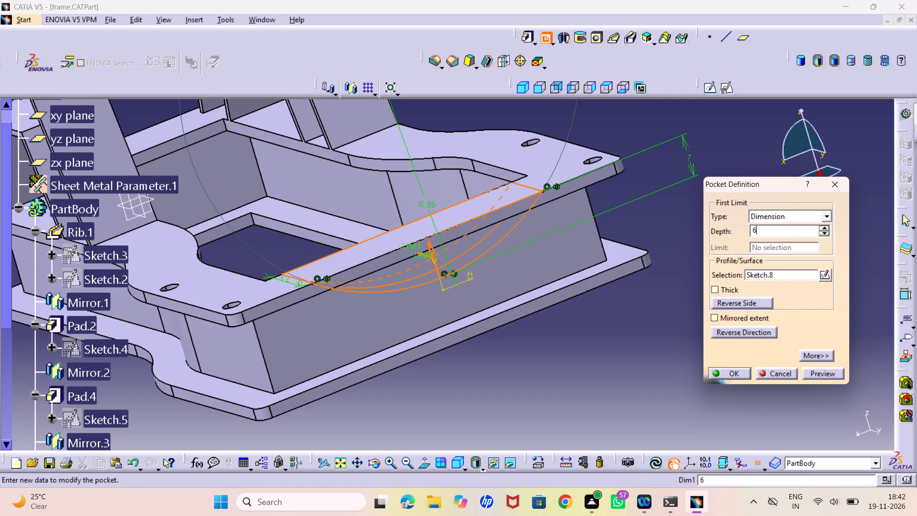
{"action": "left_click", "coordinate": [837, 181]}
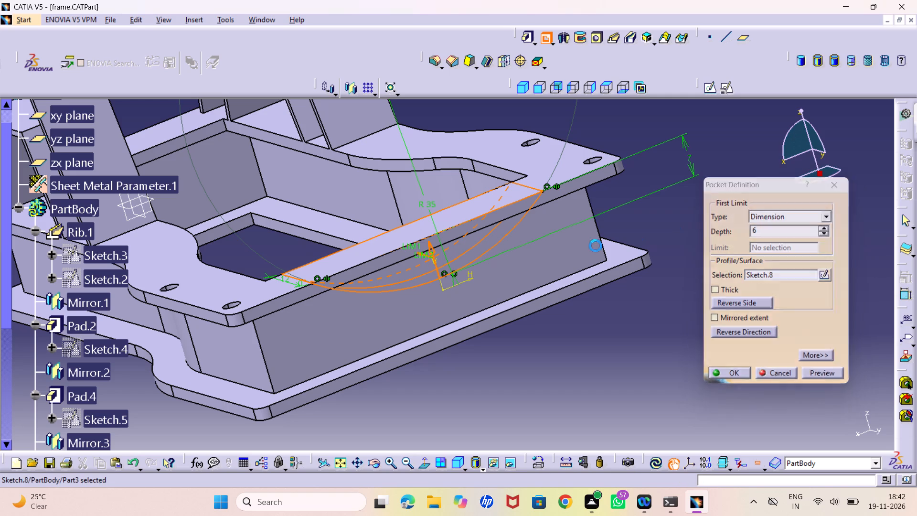
Reopen the arc sketch on the wide end wall and project the upper flange's top edge into it.
{"action": "double_click", "coordinate": [475, 262]}
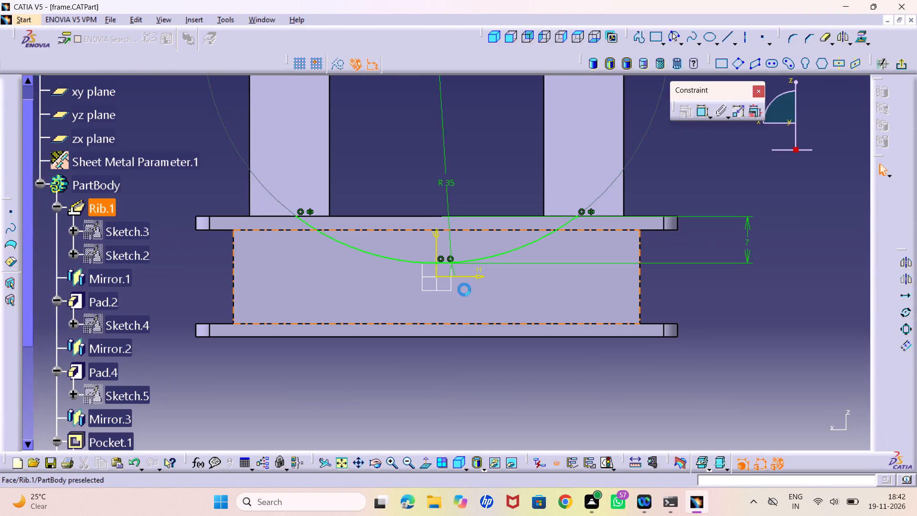
{"action": "middle_click_drag", "start_coordinate": [341, 276], "coordinate": [345, 306]}
{"action": "right_click", "coordinate": [341, 274]}
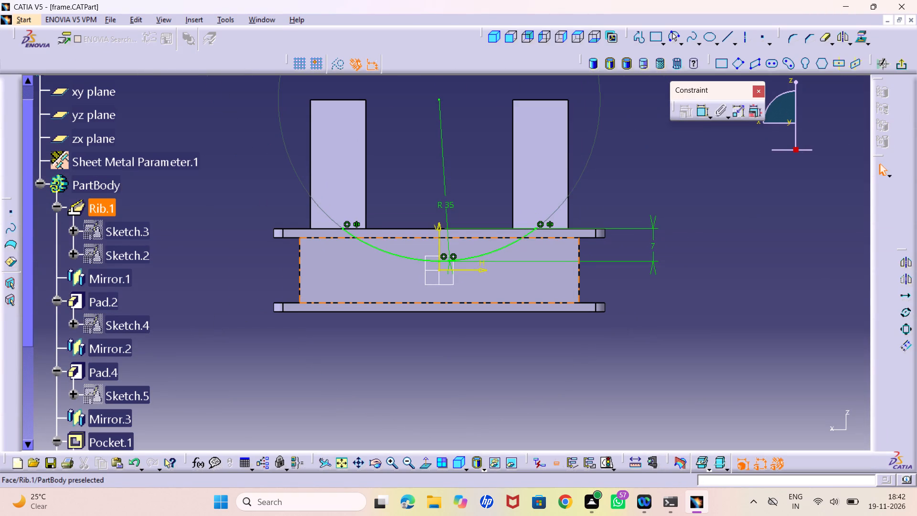
{"action": "middle_click_drag", "start_coordinate": [375, 259], "coordinate": [369, 239]}
{"action": "right_click", "coordinate": [375, 259]}
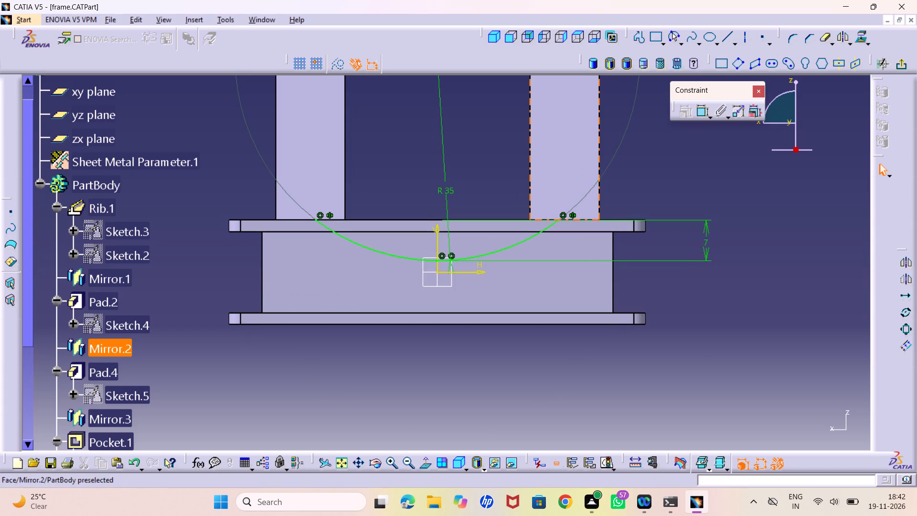
{"action": "left_click", "coordinate": [486, 218]}
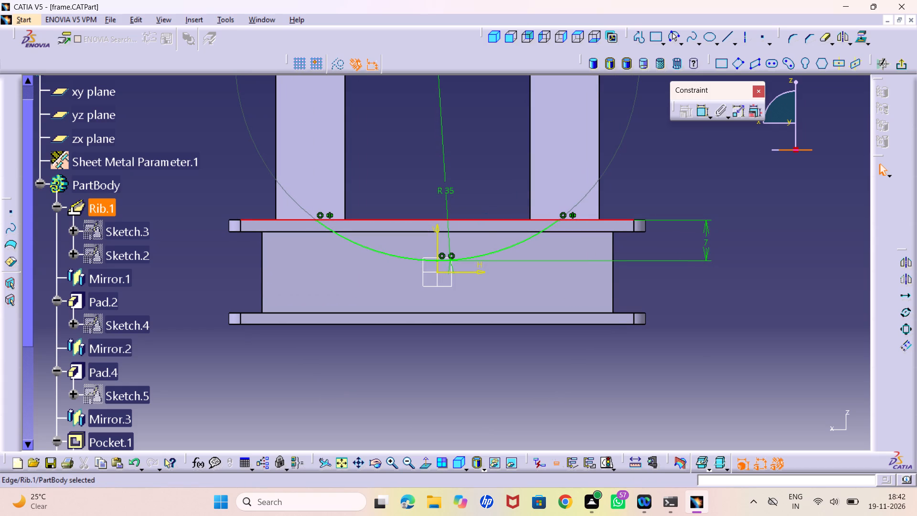
{"action": "left_click", "coordinate": [859, 36]}
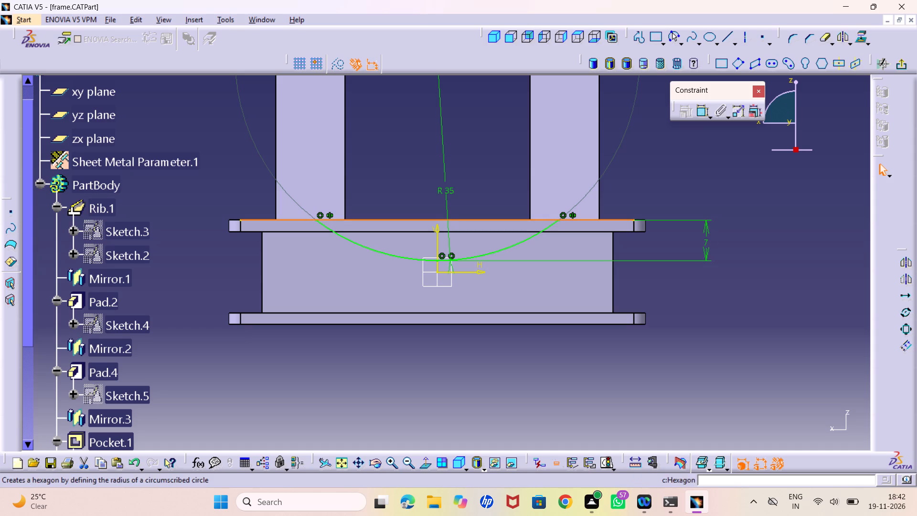
{"action": "left_click", "coordinate": [735, 244]}
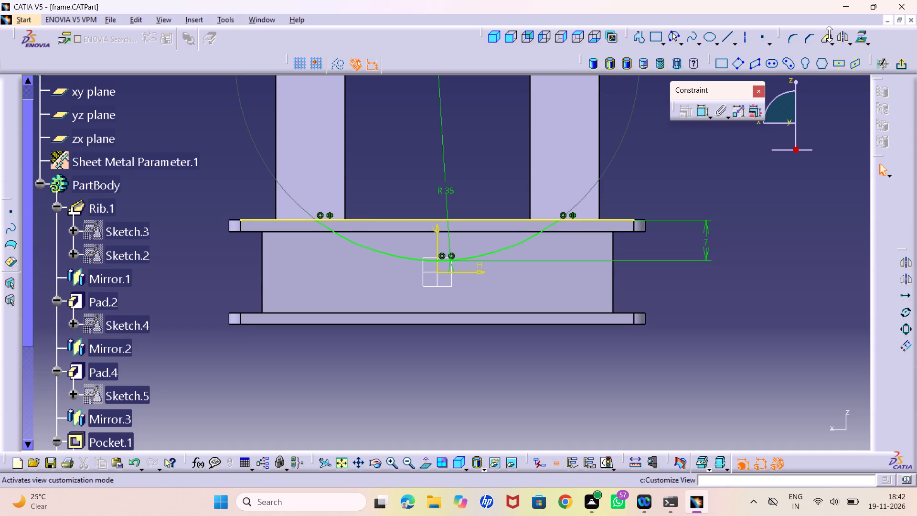
Quick-trim both ends of the projected edge beyond the arc to close the profile, and exit the sketch.
{"action": "left_click", "coordinate": [827, 36]}
{"action": "left_click", "coordinate": [602, 220]}
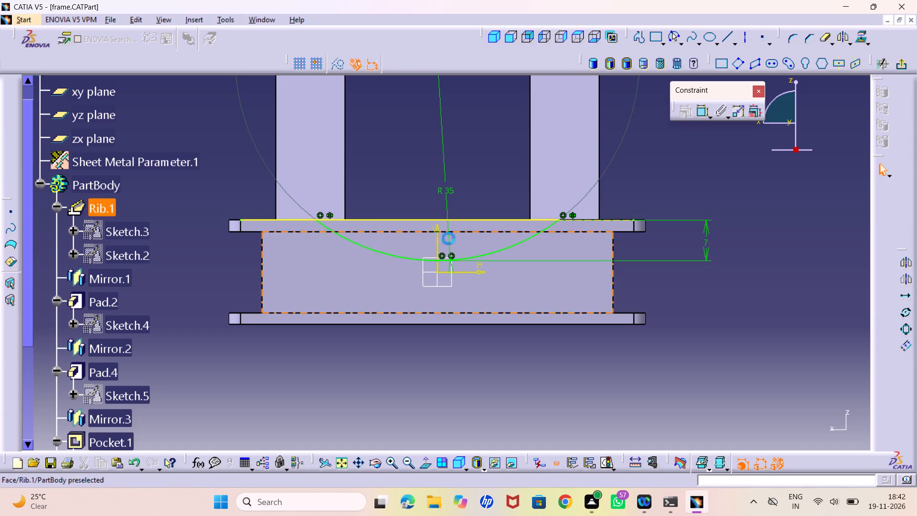
{"action": "left_click", "coordinate": [268, 219]}
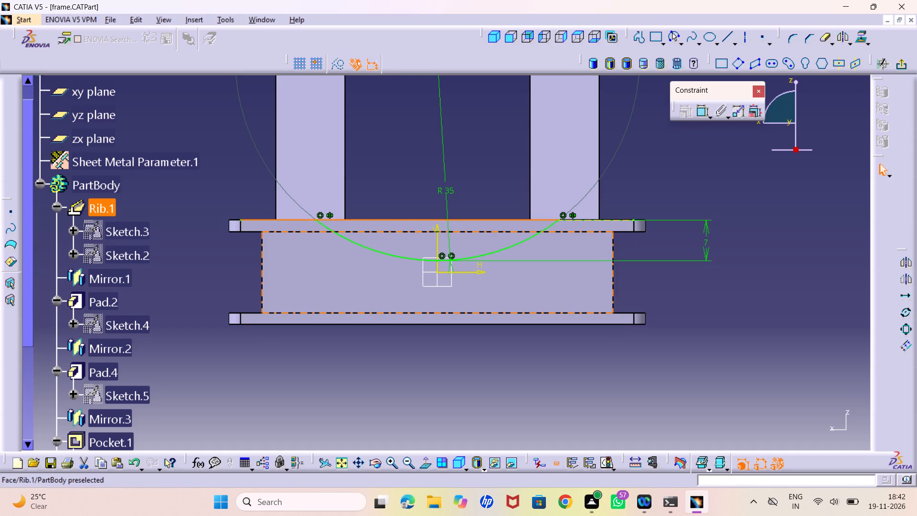
{"action": "left_click", "coordinate": [289, 354]}
{"action": "left_click", "coordinate": [864, 32]}
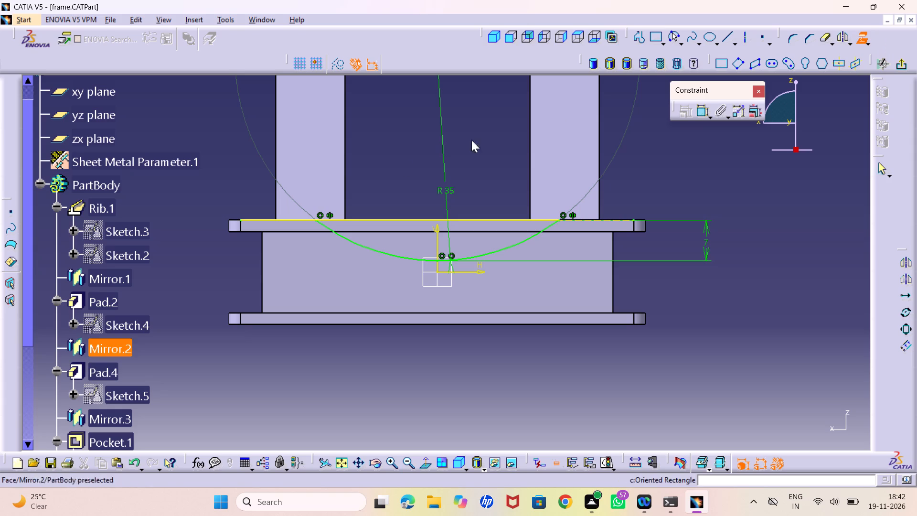
{"action": "left_click", "coordinate": [823, 41]}
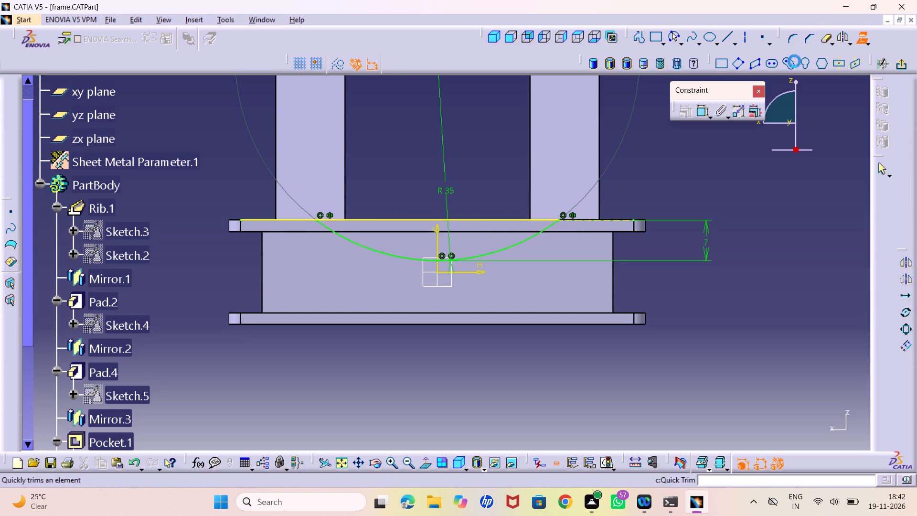
{"action": "left_click", "coordinate": [268, 219]}
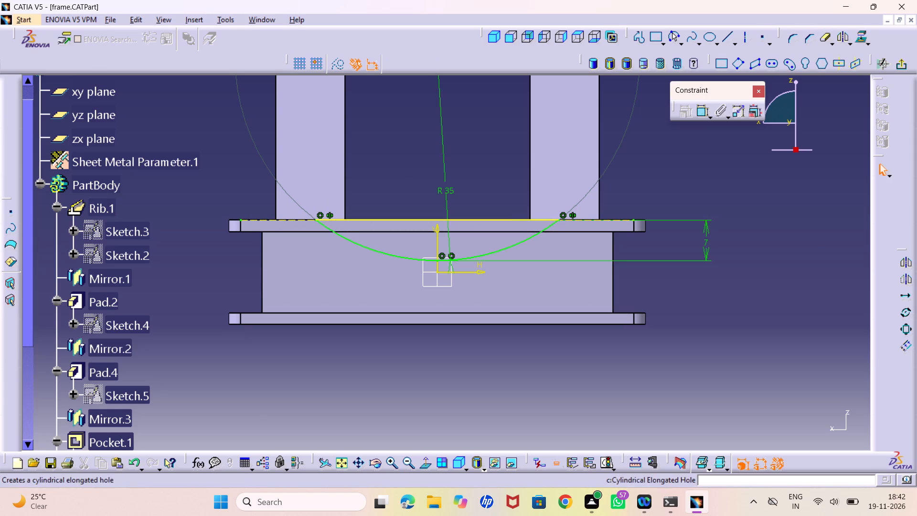
{"action": "left_click", "coordinate": [900, 66]}
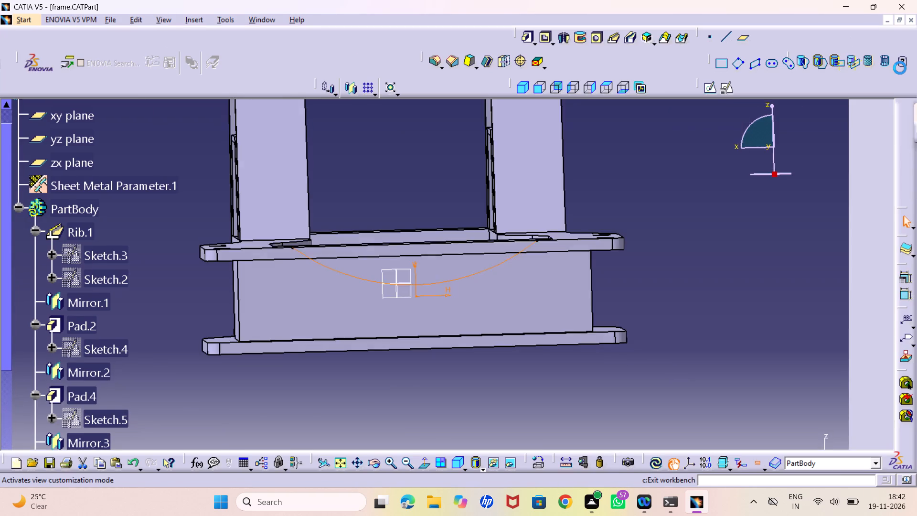
Start a pad from the closed arc profile with mirrored extent and a length of 6 mm.
{"action": "left_click", "coordinate": [525, 36]}
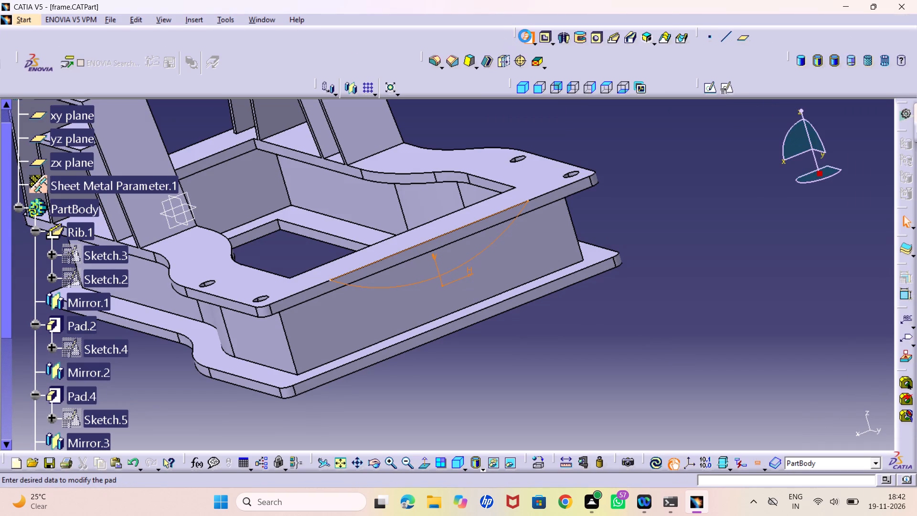
{"action": "middle_click_drag", "start_coordinate": [365, 178], "coordinate": [400, 232]}
{"action": "right_click_drag", "start_coordinate": [365, 178], "coordinate": [400, 232]}
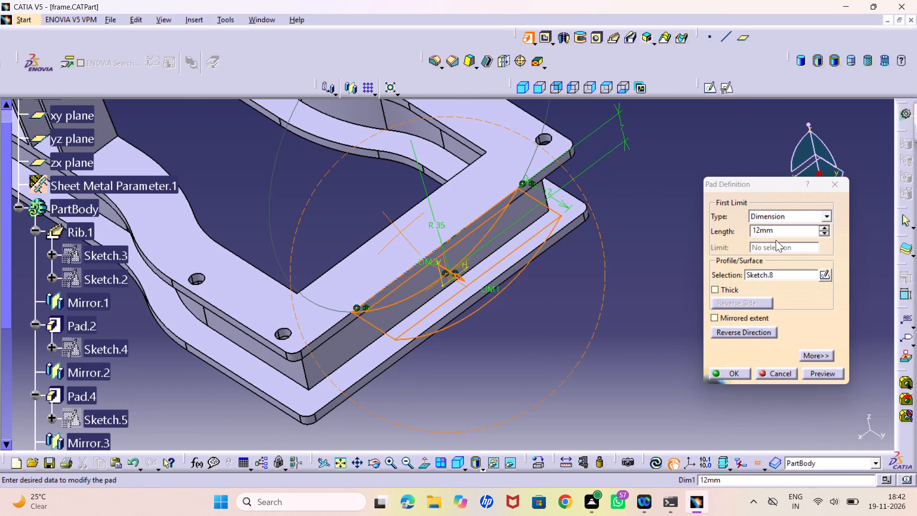
{"action": "left_click", "coordinate": [727, 315]}
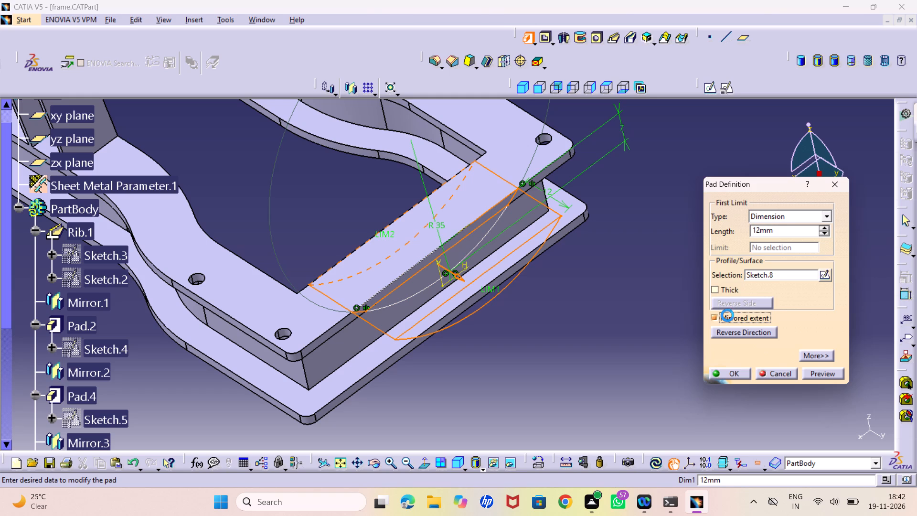
{"action": "double_click", "coordinate": [781, 232]}
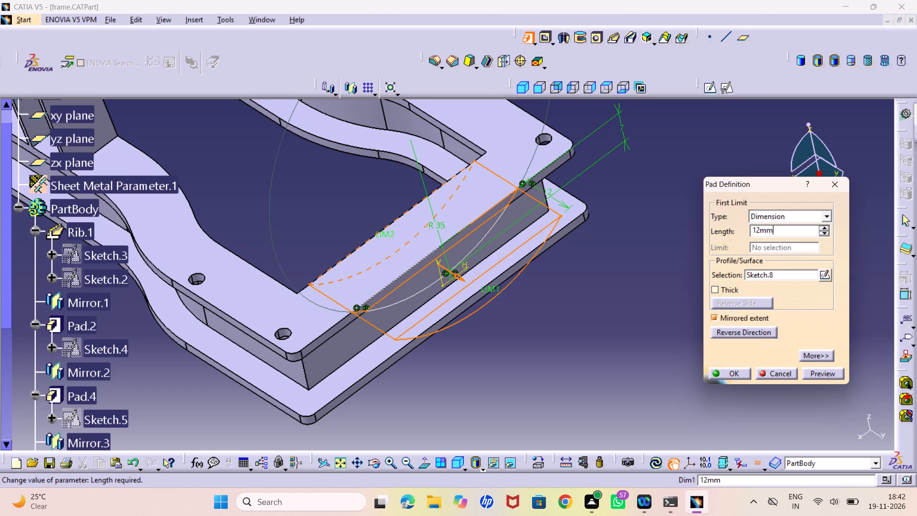
{"action": "key", "text": "6"}
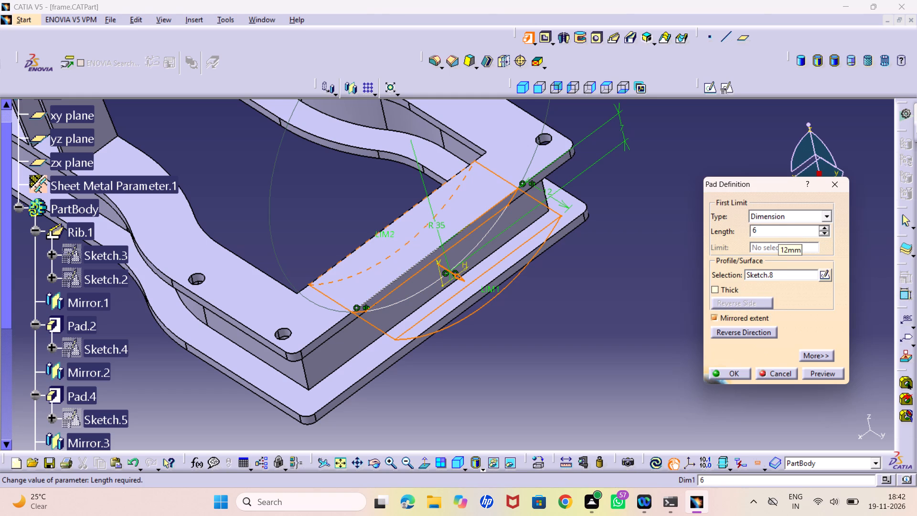
{"action": "double_click", "coordinate": [777, 229]}
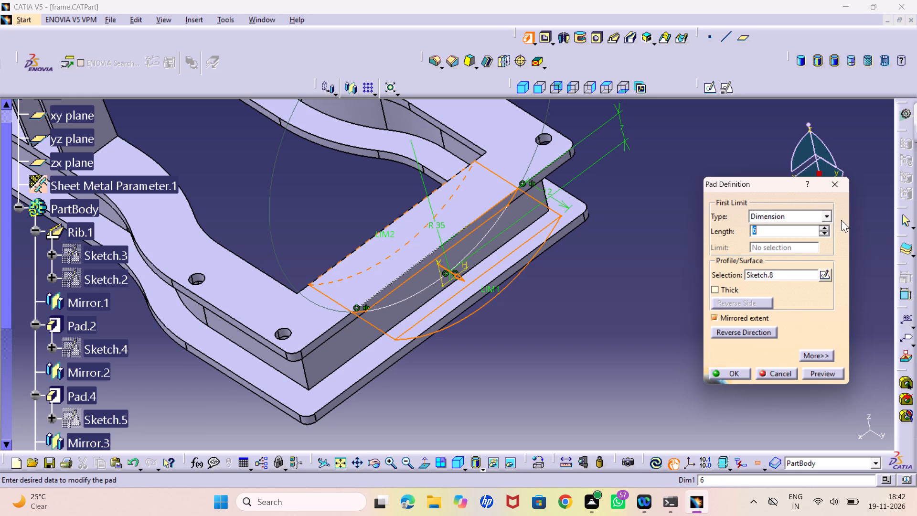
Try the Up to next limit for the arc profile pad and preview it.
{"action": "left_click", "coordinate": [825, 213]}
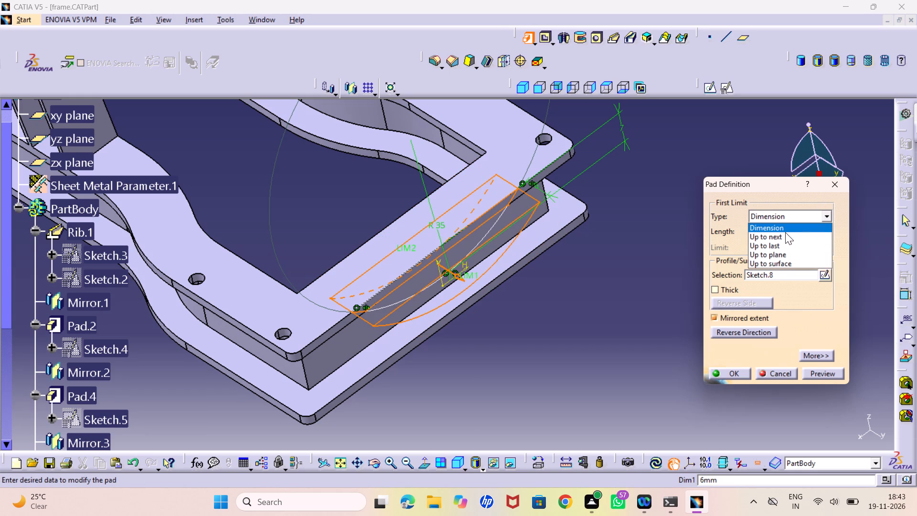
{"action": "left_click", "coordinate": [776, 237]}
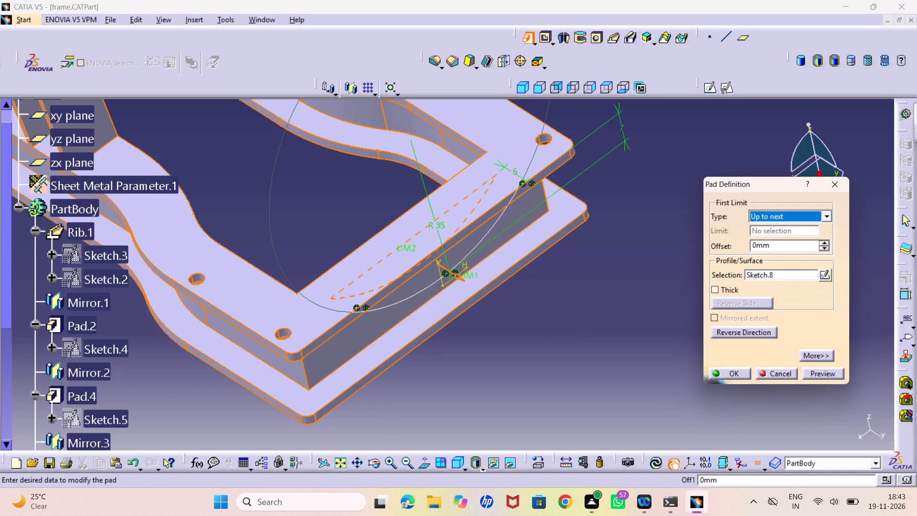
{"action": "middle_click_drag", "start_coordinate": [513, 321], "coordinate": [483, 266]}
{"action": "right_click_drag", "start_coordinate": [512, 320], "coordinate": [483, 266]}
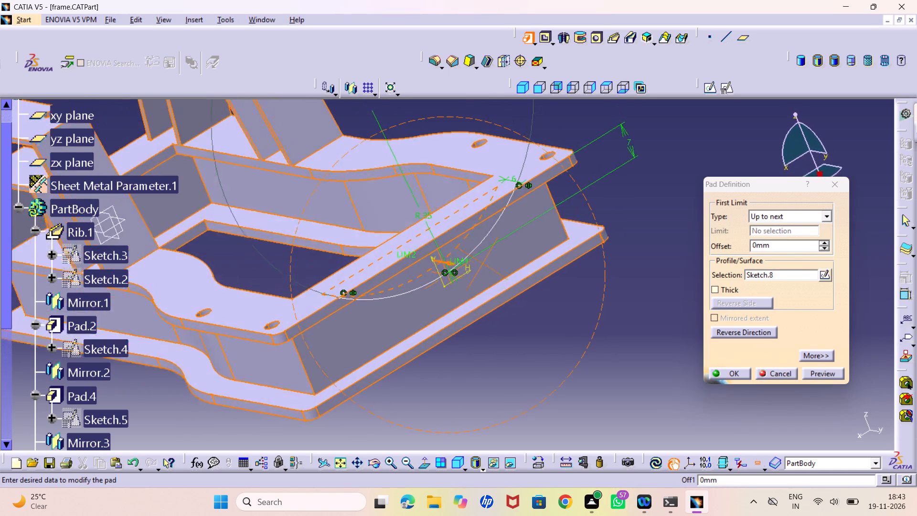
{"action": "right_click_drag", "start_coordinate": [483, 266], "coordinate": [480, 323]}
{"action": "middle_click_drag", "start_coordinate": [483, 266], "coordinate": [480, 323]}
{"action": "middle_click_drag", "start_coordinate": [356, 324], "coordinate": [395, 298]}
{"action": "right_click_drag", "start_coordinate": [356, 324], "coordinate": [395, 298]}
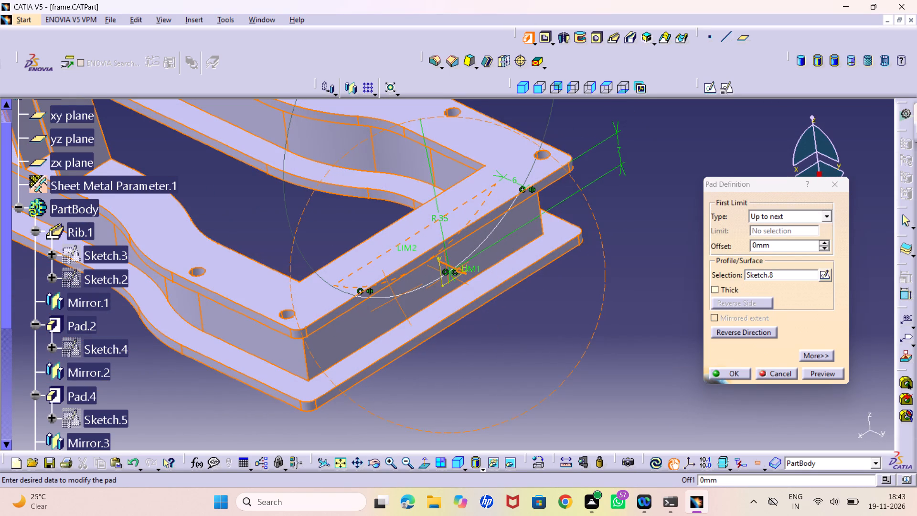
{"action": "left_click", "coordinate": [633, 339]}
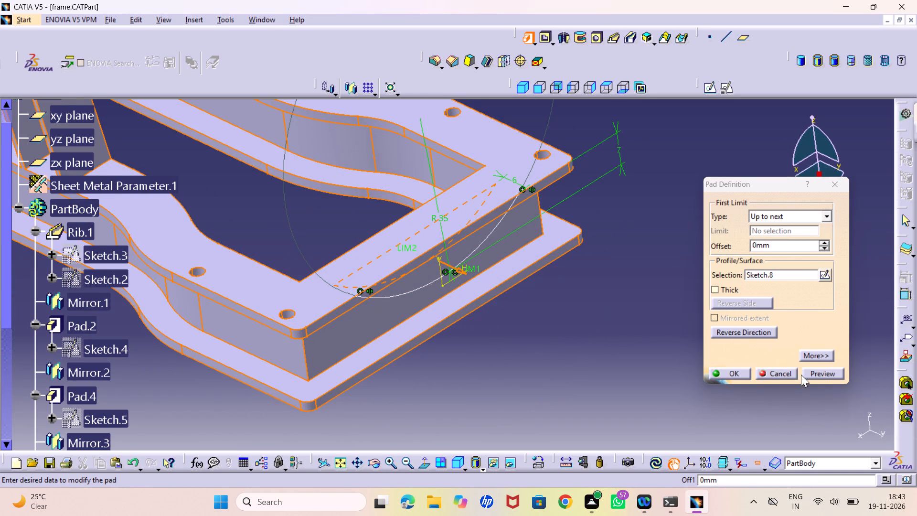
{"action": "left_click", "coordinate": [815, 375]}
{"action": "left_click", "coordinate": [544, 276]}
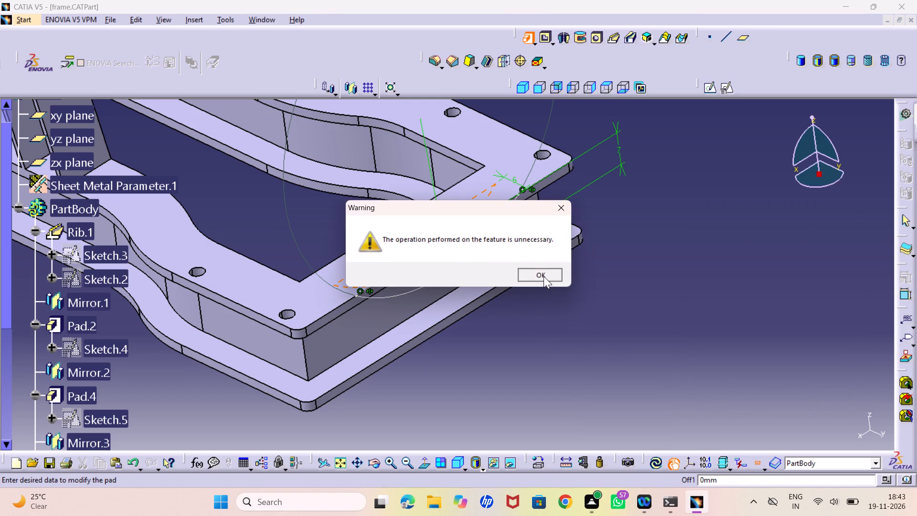
Set the pad's limit to Dimension with a length of 12 mm, reverse its direction inward, preview it and create the pad.
{"action": "left_click", "coordinate": [821, 213]}
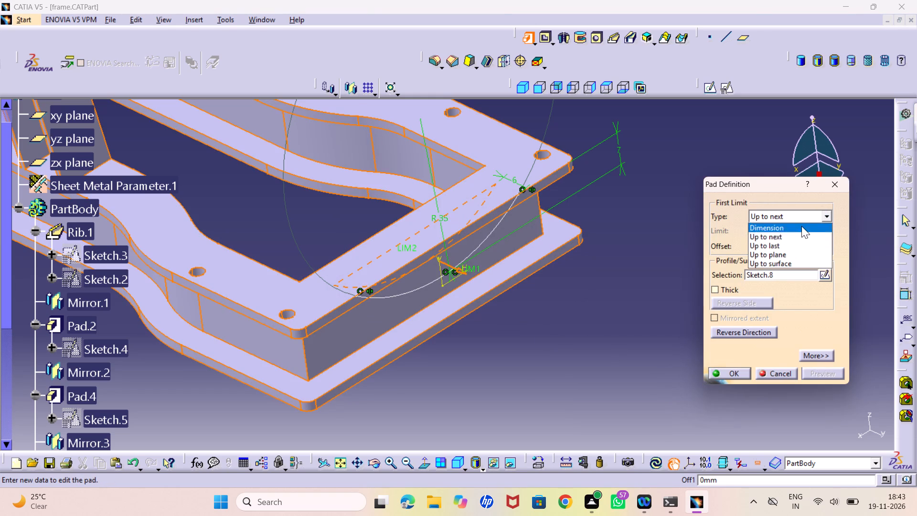
{"action": "left_click", "coordinate": [770, 229]}
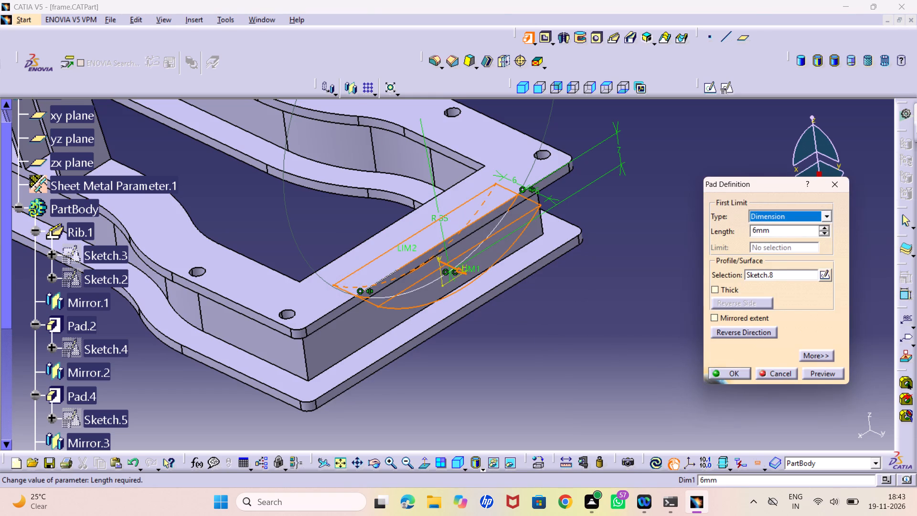
{"action": "double_click", "coordinate": [778, 233]}
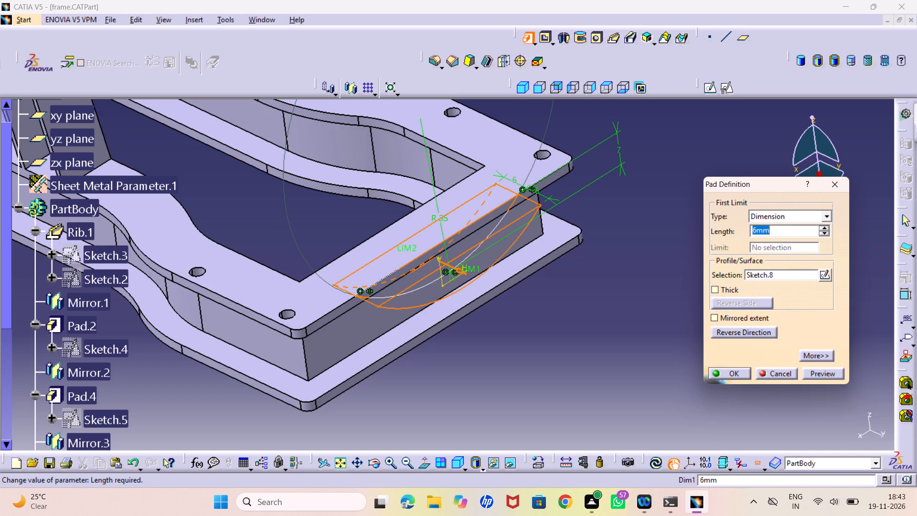
{"action": "type", "text": "12"}
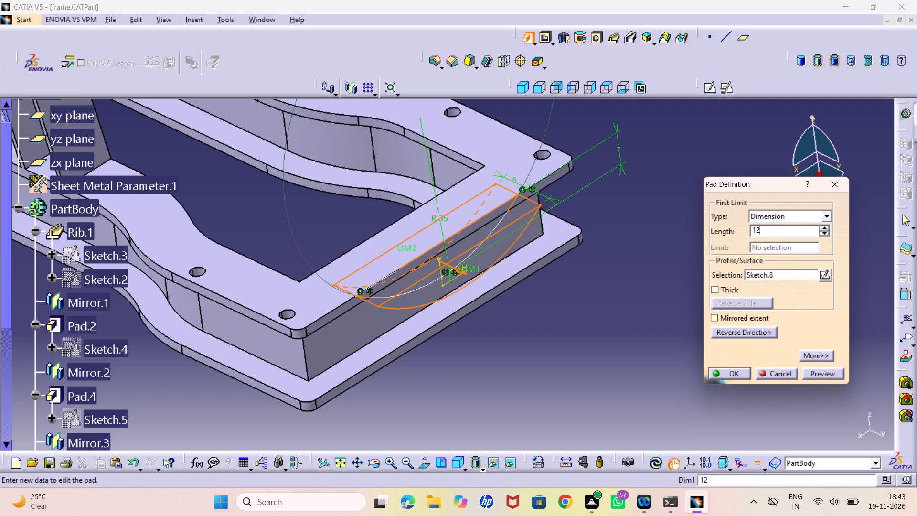
{"action": "left_click", "coordinate": [825, 376]}
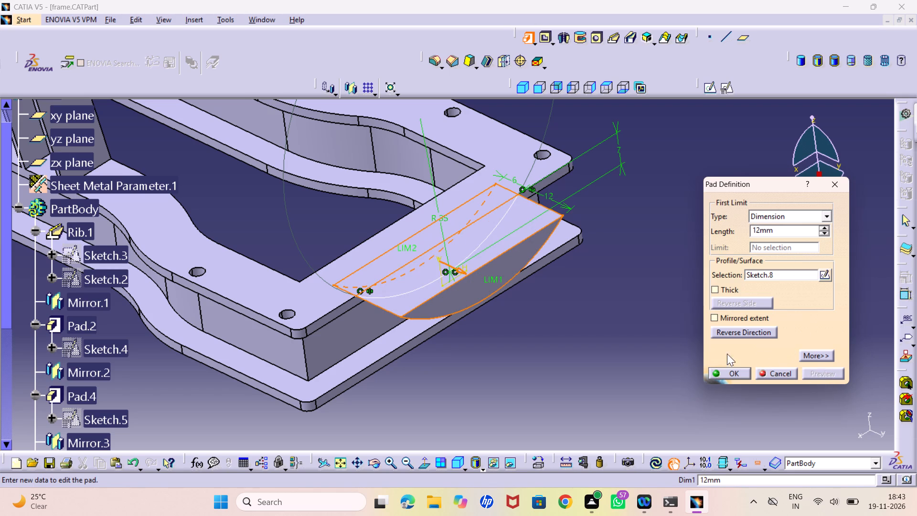
{"action": "left_click", "coordinate": [735, 333]}
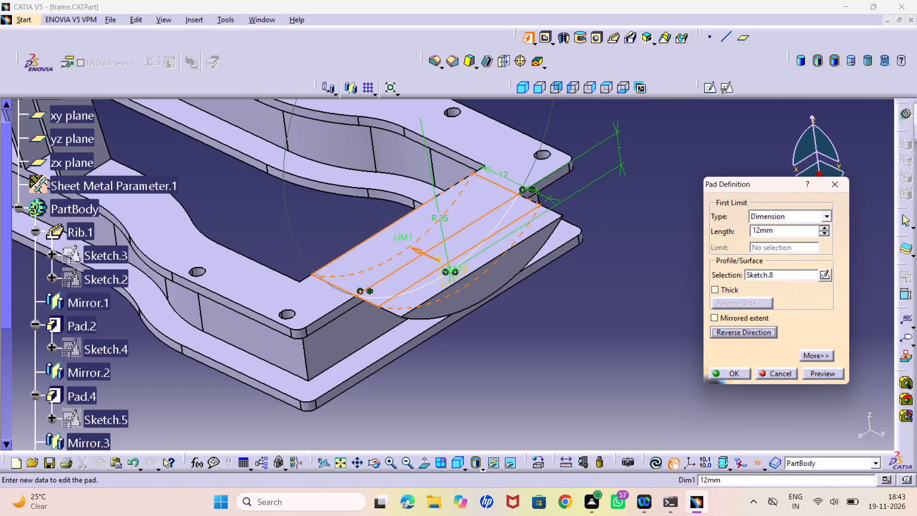
{"action": "middle_click", "coordinate": [477, 353]}
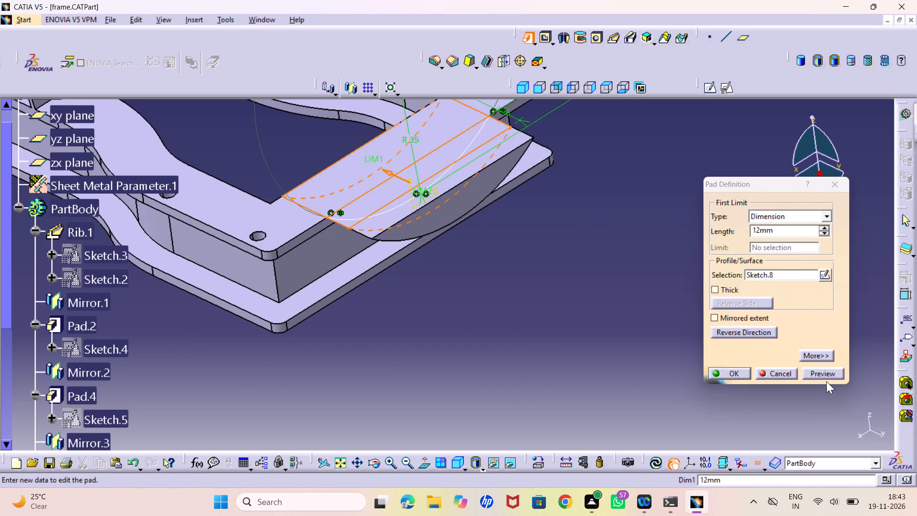
{"action": "left_click_drag", "start_coordinate": [821, 375], "coordinate": [817, 375]}
{"action": "middle_click_drag", "start_coordinate": [507, 319], "coordinate": [489, 397]}
{"action": "middle_click_drag", "start_coordinate": [380, 328], "coordinate": [354, 302]}
{"action": "right_click_drag", "start_coordinate": [378, 325], "coordinate": [354, 302]}
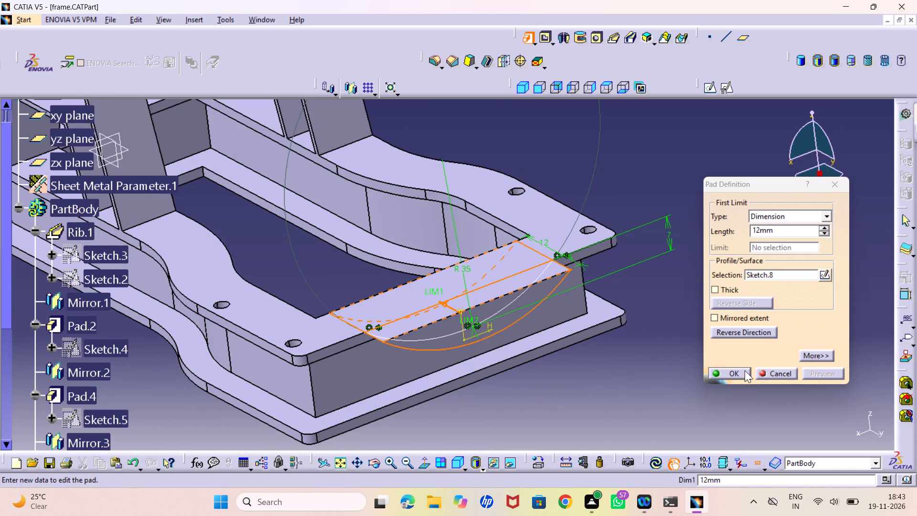
{"action": "left_click", "coordinate": [727, 376]}
{"action": "left_click", "coordinate": [503, 397]}
Examine the arc pad on the wide end wall and its junction with the upper flange from several angles.
{"action": "middle_click_drag", "start_coordinate": [457, 380], "coordinate": [443, 351]}
{"action": "right_click_drag", "start_coordinate": [452, 376], "coordinate": [443, 351]}
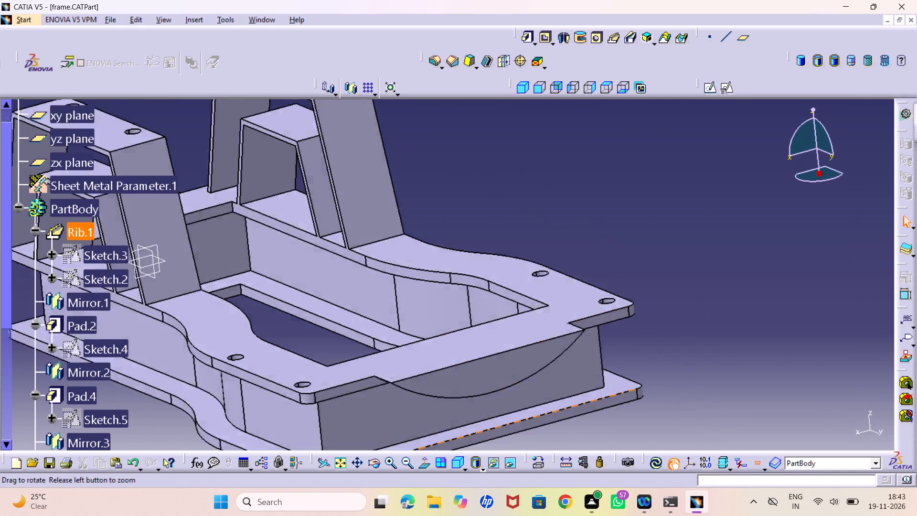
{"action": "middle_click_drag", "start_coordinate": [443, 351], "coordinate": [439, 340]}
{"action": "right_click_drag", "start_coordinate": [443, 351], "coordinate": [439, 340]}
{"action": "middle_click_drag", "start_coordinate": [445, 395], "coordinate": [426, 331]}
{"action": "middle_click_drag", "start_coordinate": [425, 362], "coordinate": [431, 395]}
{"action": "right_click_drag", "start_coordinate": [425, 362], "coordinate": [431, 395]}
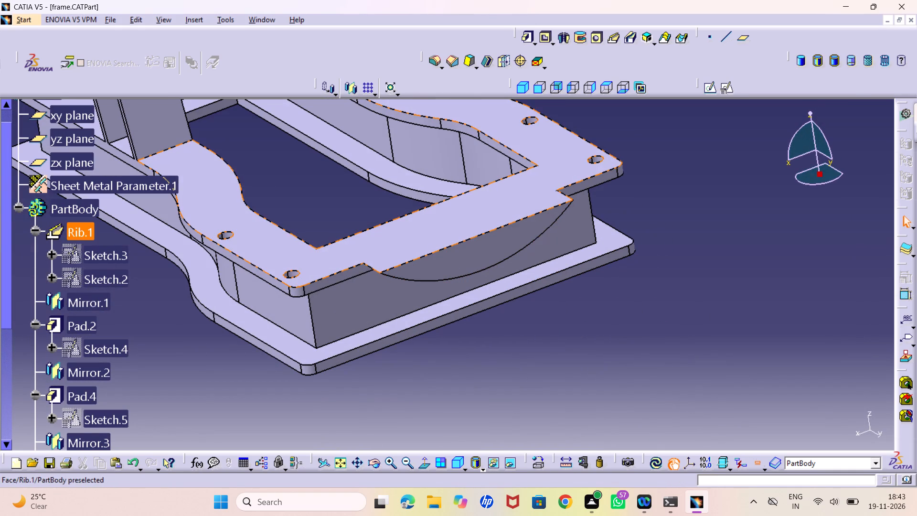
{"action": "middle_click_drag", "start_coordinate": [547, 358], "coordinate": [546, 358]}
{"action": "right_click", "coordinate": [546, 358]}
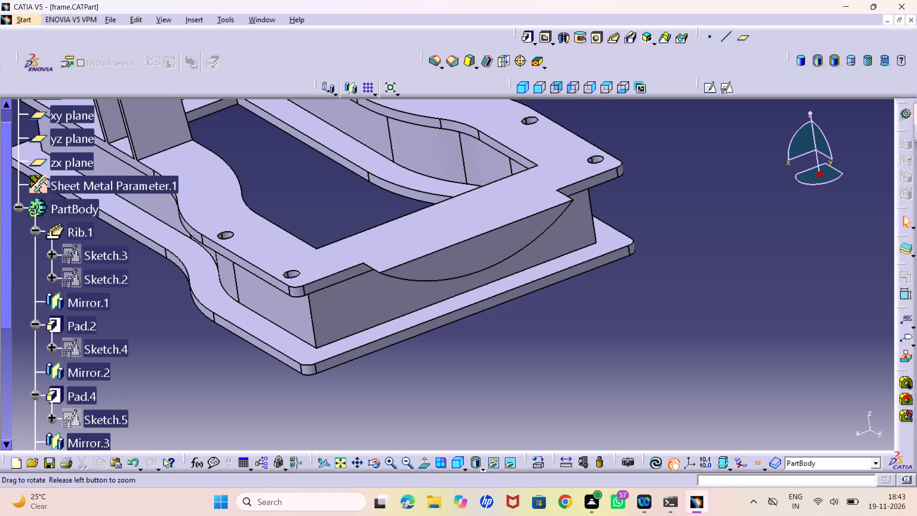
{"action": "middle_click_drag", "start_coordinate": [546, 358], "coordinate": [543, 352]}
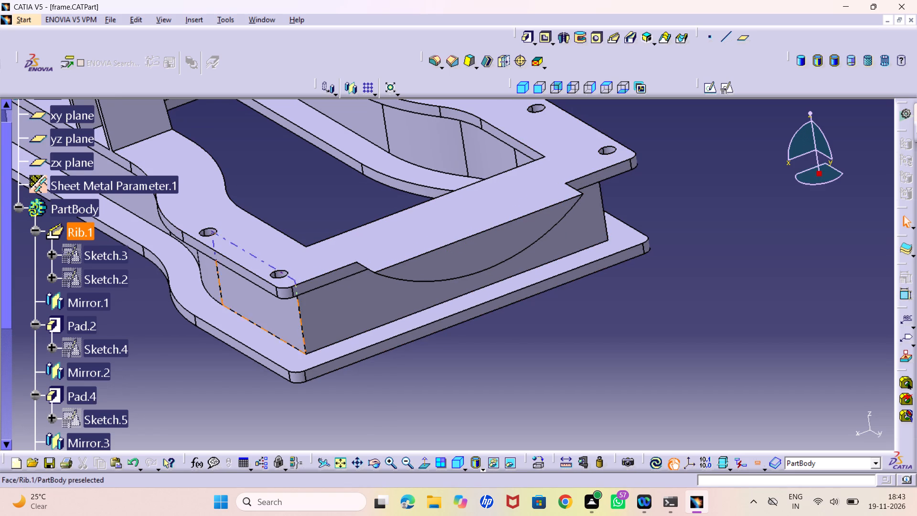
Reopen the arc pad's sketch and delete the projected flange edge that closes the arc.
{"action": "scroll", "coordinate": [88, 301], "scroll_direction": "down", "scroll_amount": 8}
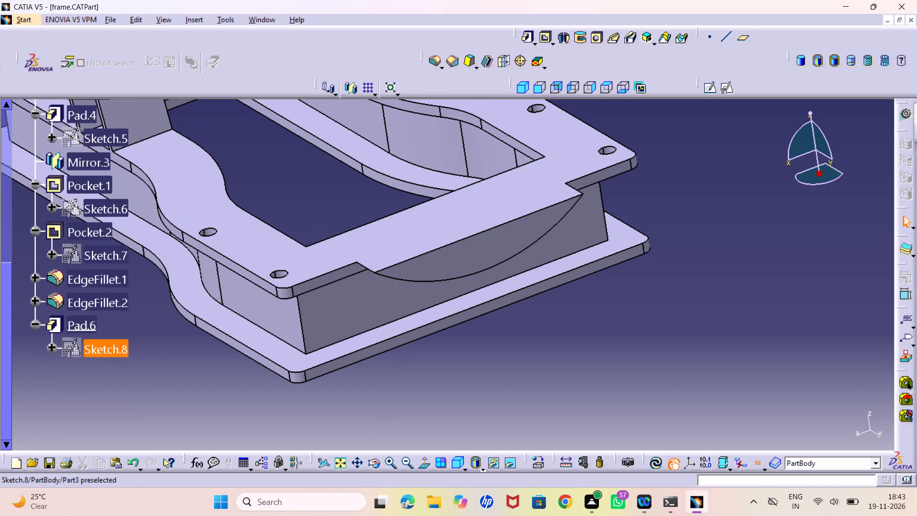
{"action": "double_click", "coordinate": [97, 348]}
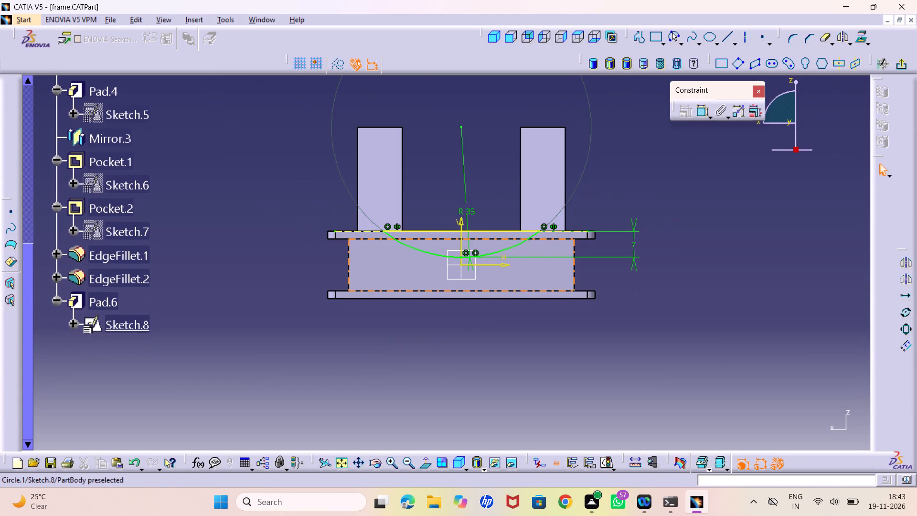
{"action": "middle_click_drag", "start_coordinate": [432, 268], "coordinate": [422, 299]}
{"action": "middle_click_drag", "start_coordinate": [416, 279], "coordinate": [409, 243]}
{"action": "right_click", "coordinate": [416, 279]}
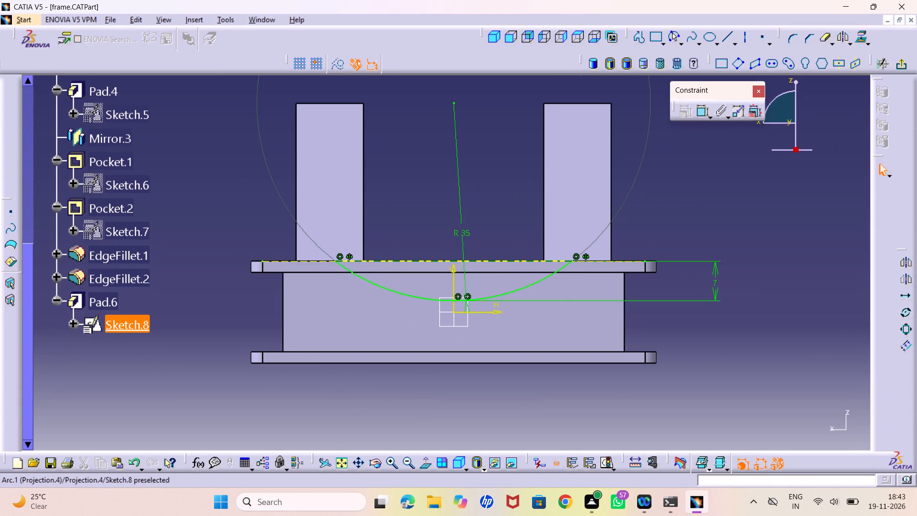
{"action": "right_click", "coordinate": [393, 258]}
{"action": "right_click", "coordinate": [483, 260]}
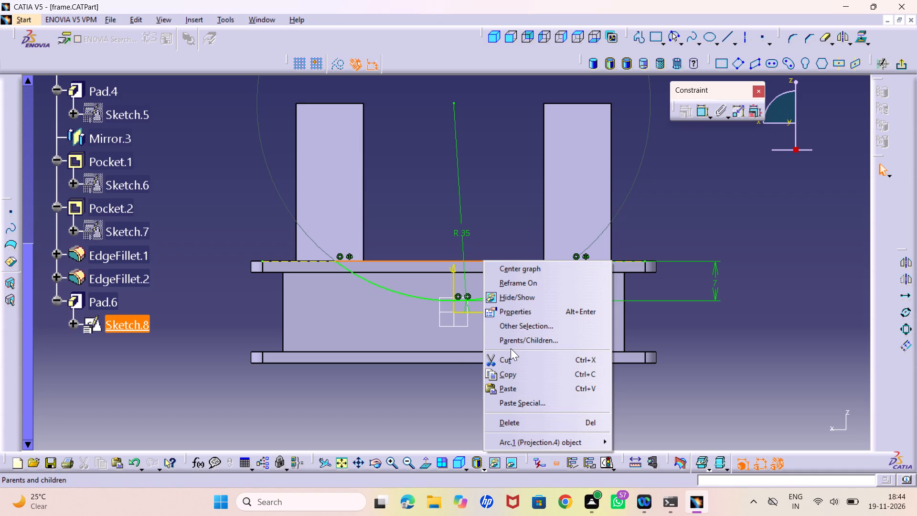
{"action": "left_click", "coordinate": [523, 421]}
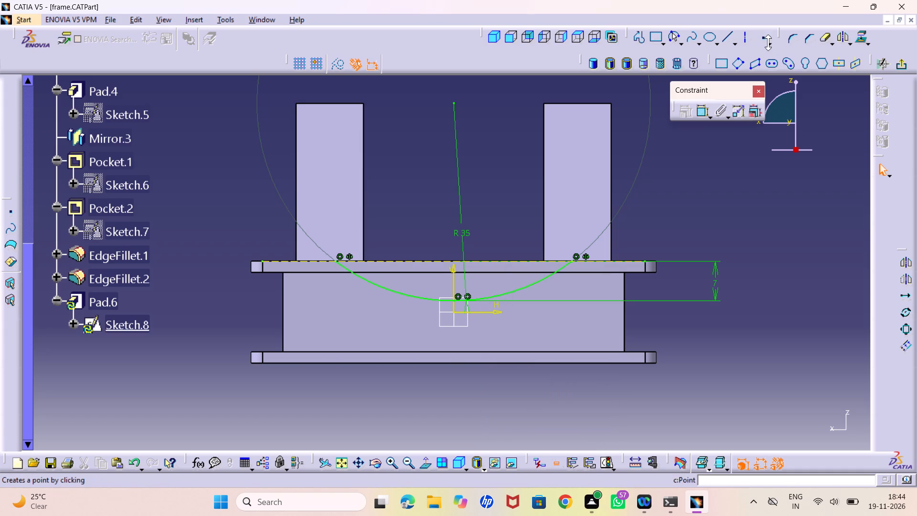
Close the arc with a 42 mm horizontal line between its two endpoints, exit the sketch and update the part.
{"action": "left_click", "coordinate": [727, 40]}
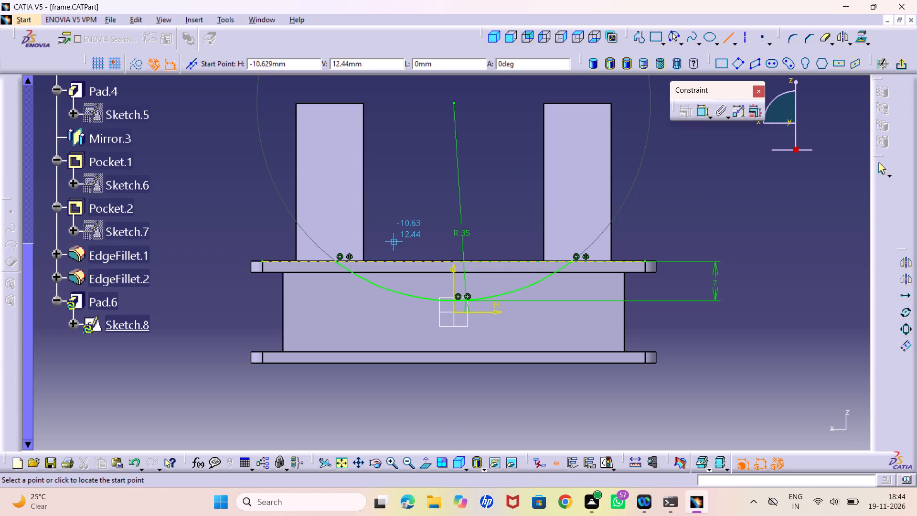
{"action": "left_click", "coordinate": [335, 260]}
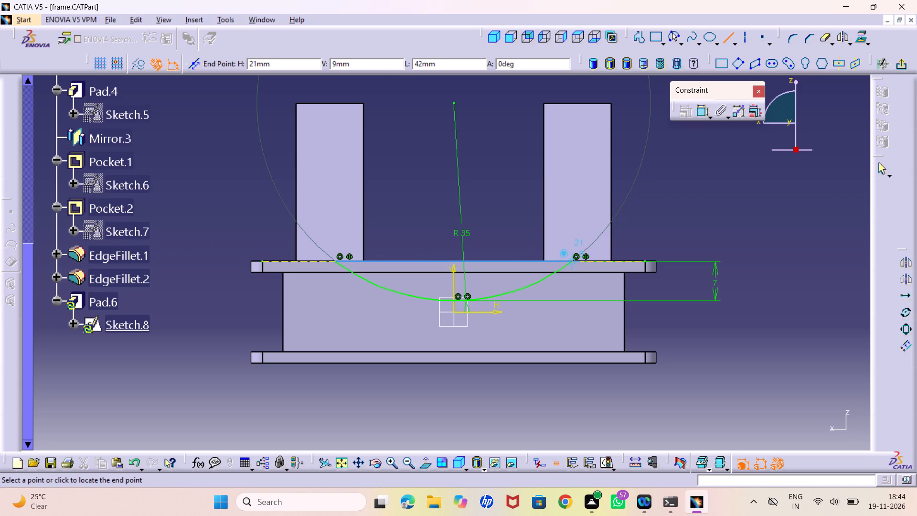
{"action": "left_click", "coordinate": [573, 261]}
{"action": "left_click", "coordinate": [698, 218]}
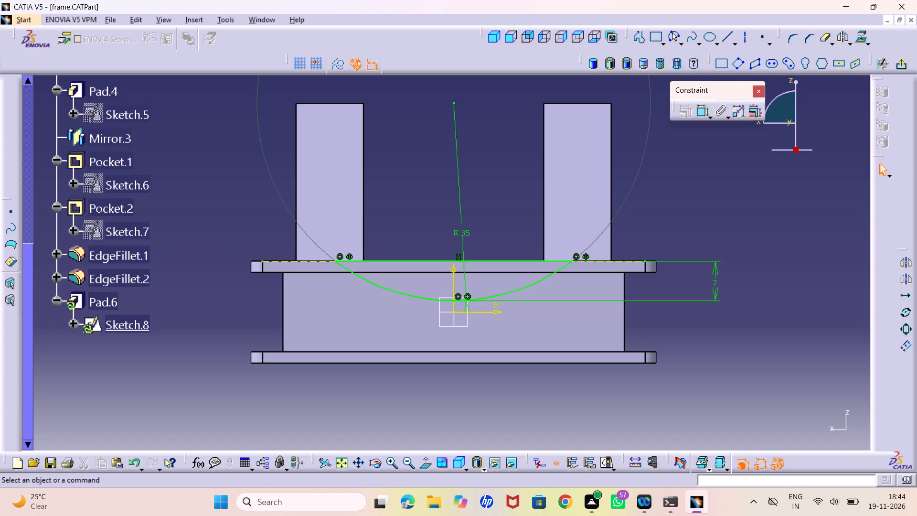
{"action": "left_click", "coordinate": [906, 61]}
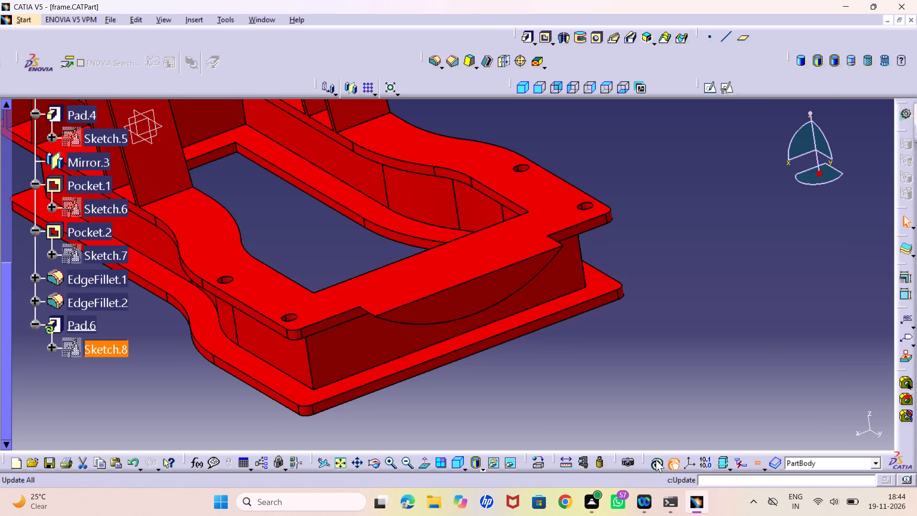
{"action": "left_click", "coordinate": [656, 458]}
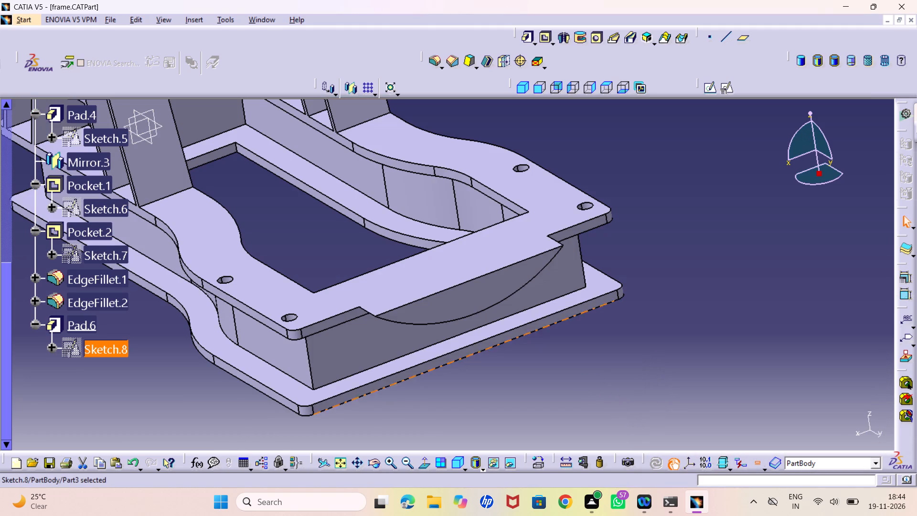
{"action": "left_click", "coordinate": [581, 374]}
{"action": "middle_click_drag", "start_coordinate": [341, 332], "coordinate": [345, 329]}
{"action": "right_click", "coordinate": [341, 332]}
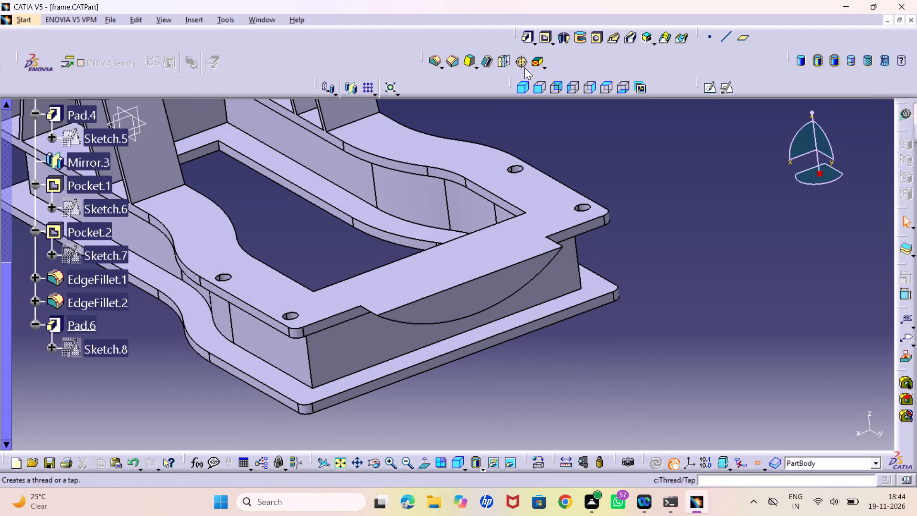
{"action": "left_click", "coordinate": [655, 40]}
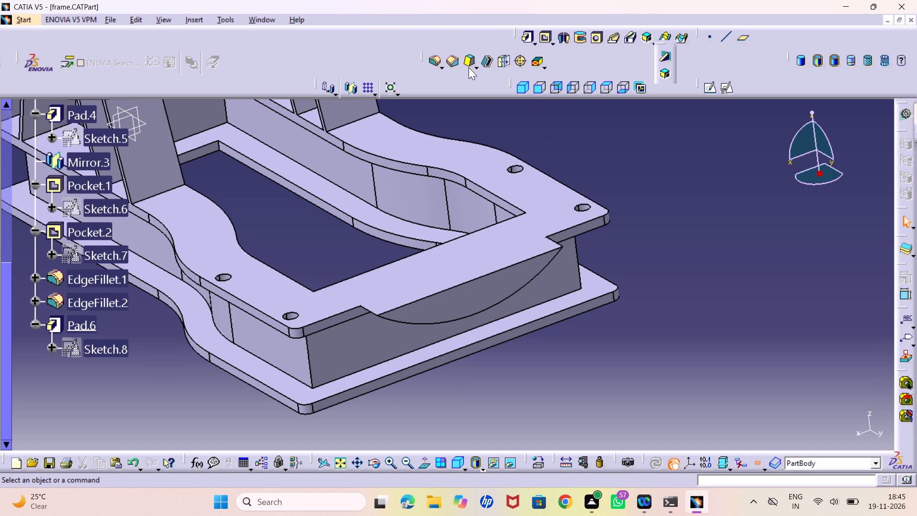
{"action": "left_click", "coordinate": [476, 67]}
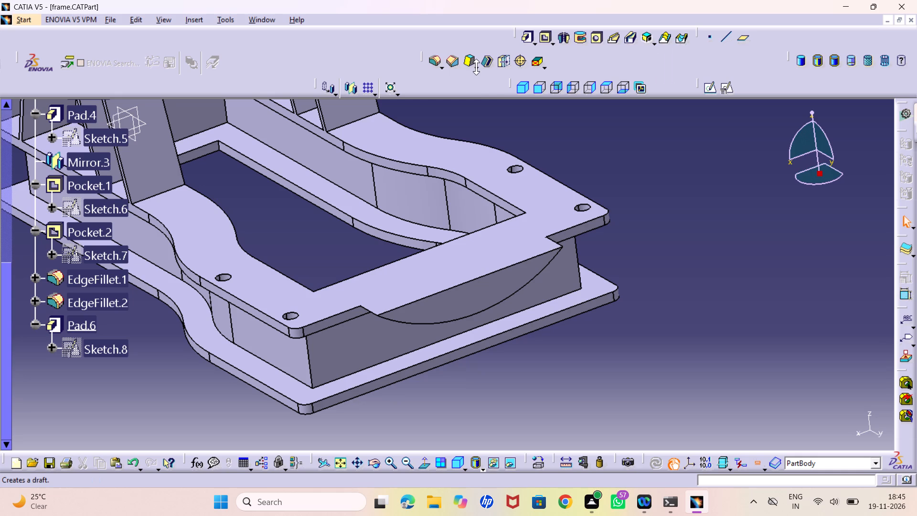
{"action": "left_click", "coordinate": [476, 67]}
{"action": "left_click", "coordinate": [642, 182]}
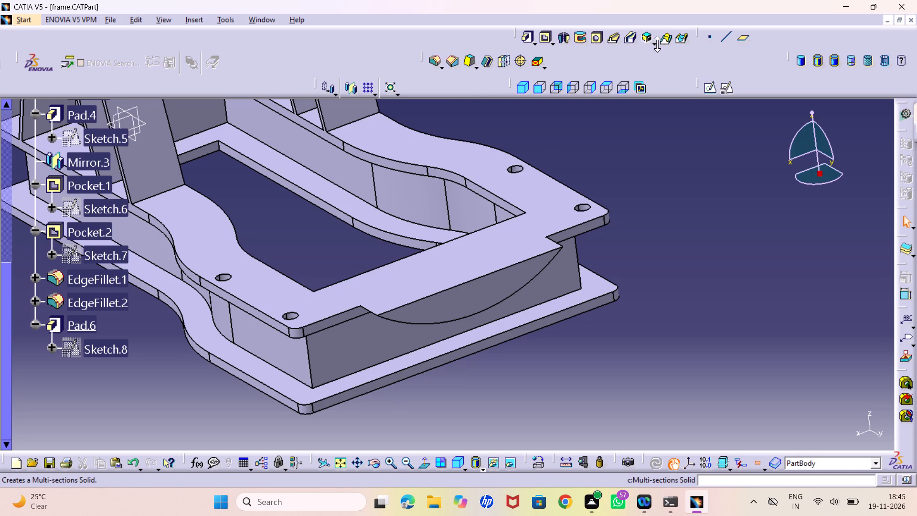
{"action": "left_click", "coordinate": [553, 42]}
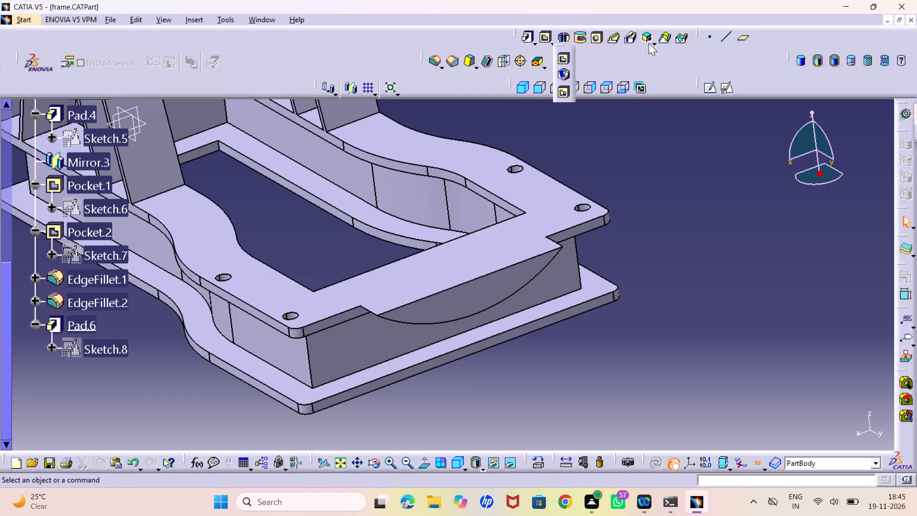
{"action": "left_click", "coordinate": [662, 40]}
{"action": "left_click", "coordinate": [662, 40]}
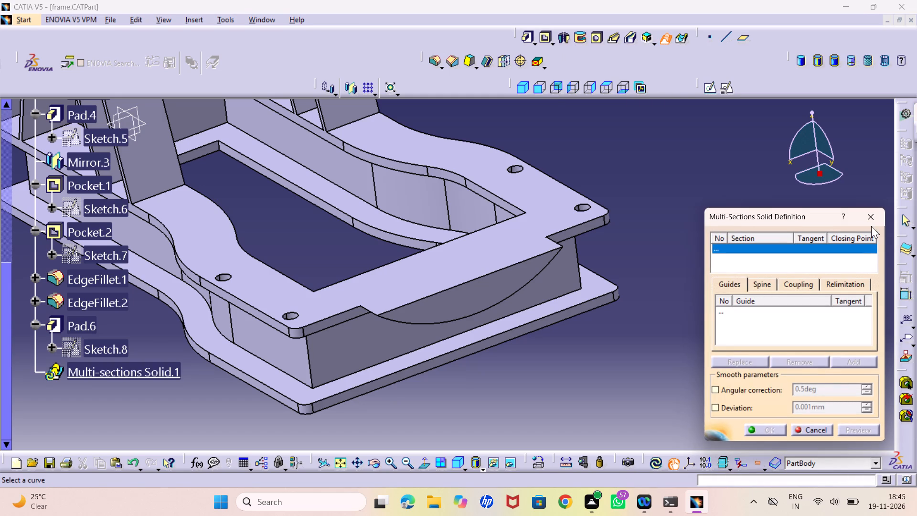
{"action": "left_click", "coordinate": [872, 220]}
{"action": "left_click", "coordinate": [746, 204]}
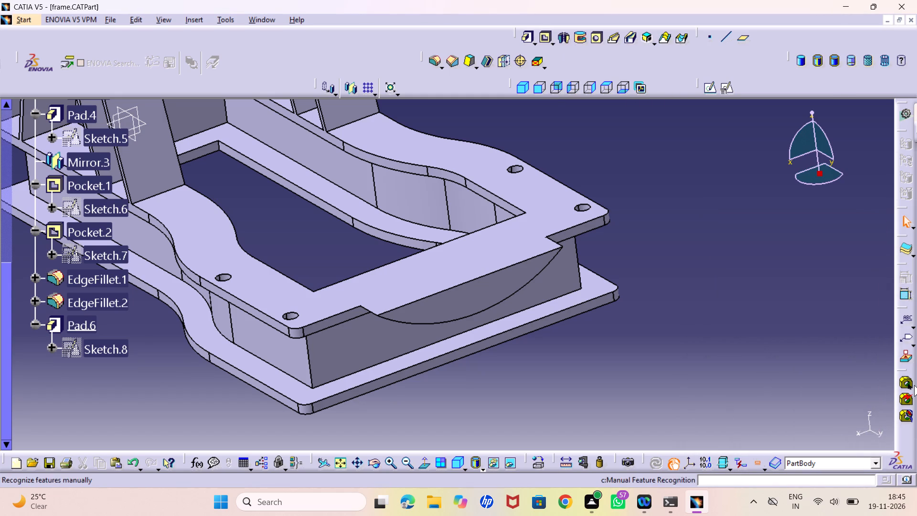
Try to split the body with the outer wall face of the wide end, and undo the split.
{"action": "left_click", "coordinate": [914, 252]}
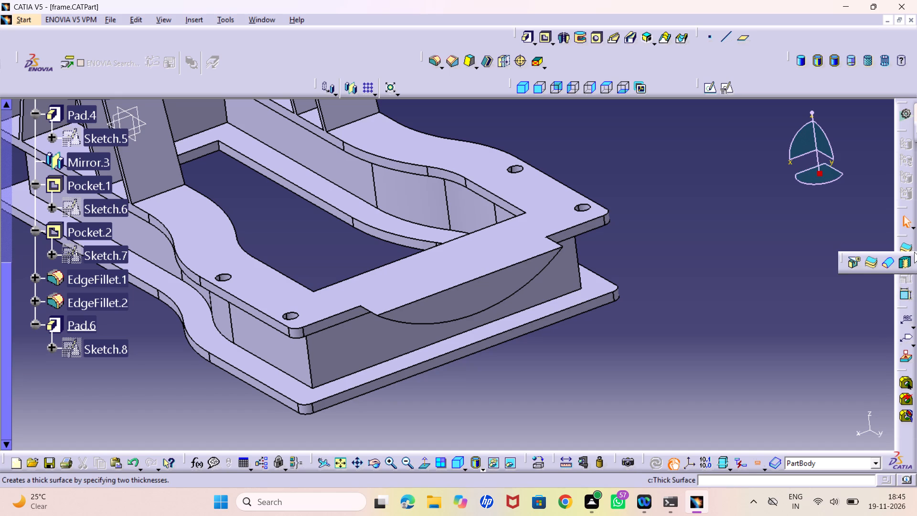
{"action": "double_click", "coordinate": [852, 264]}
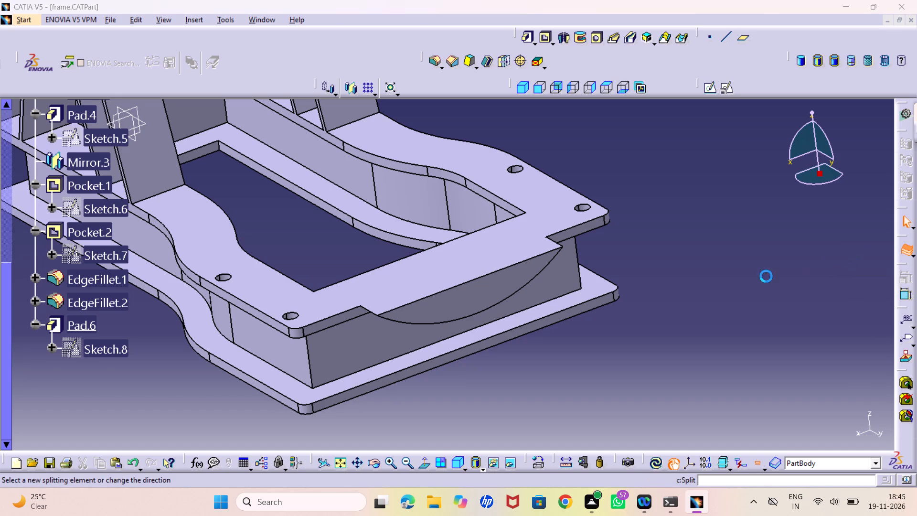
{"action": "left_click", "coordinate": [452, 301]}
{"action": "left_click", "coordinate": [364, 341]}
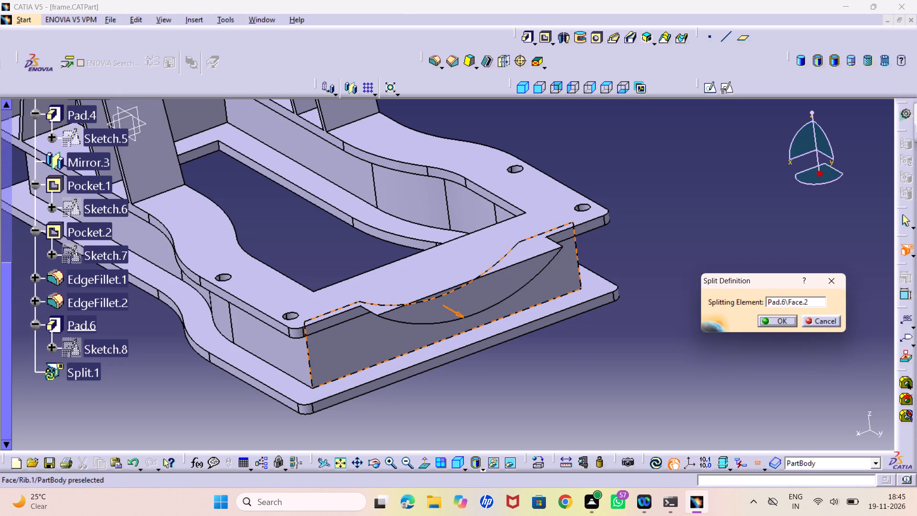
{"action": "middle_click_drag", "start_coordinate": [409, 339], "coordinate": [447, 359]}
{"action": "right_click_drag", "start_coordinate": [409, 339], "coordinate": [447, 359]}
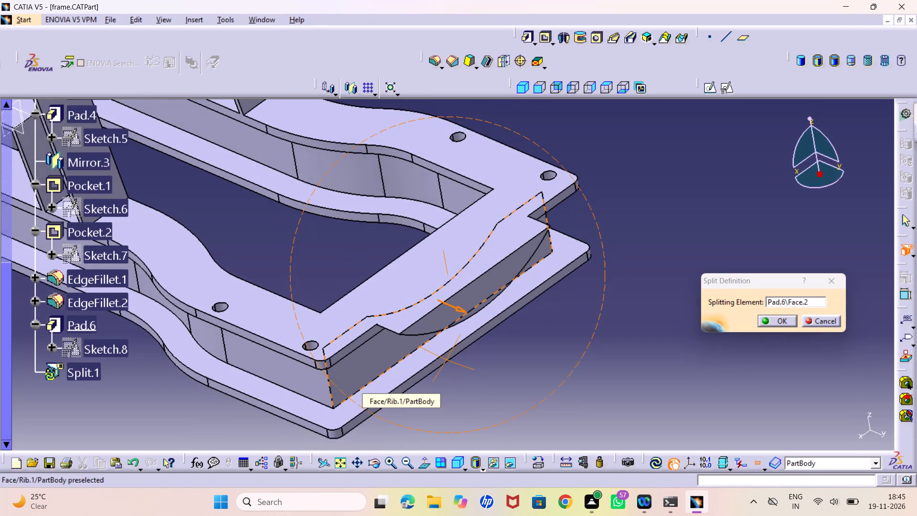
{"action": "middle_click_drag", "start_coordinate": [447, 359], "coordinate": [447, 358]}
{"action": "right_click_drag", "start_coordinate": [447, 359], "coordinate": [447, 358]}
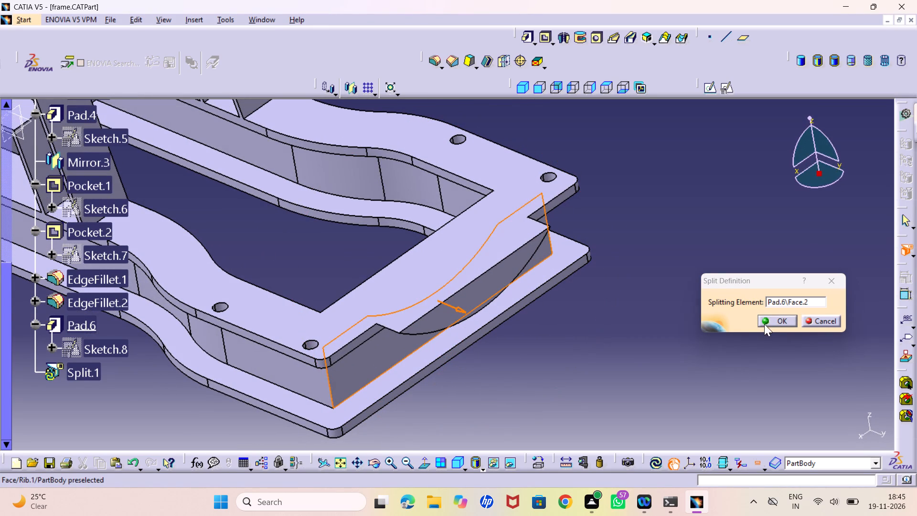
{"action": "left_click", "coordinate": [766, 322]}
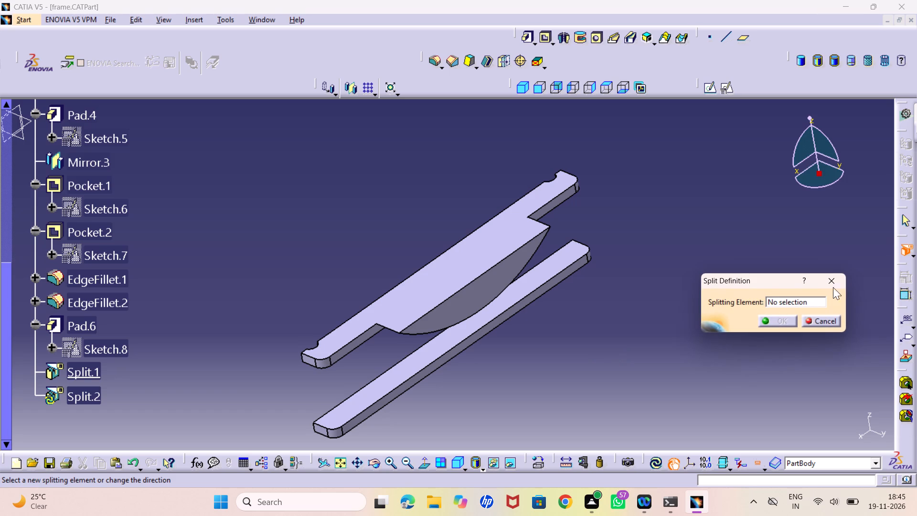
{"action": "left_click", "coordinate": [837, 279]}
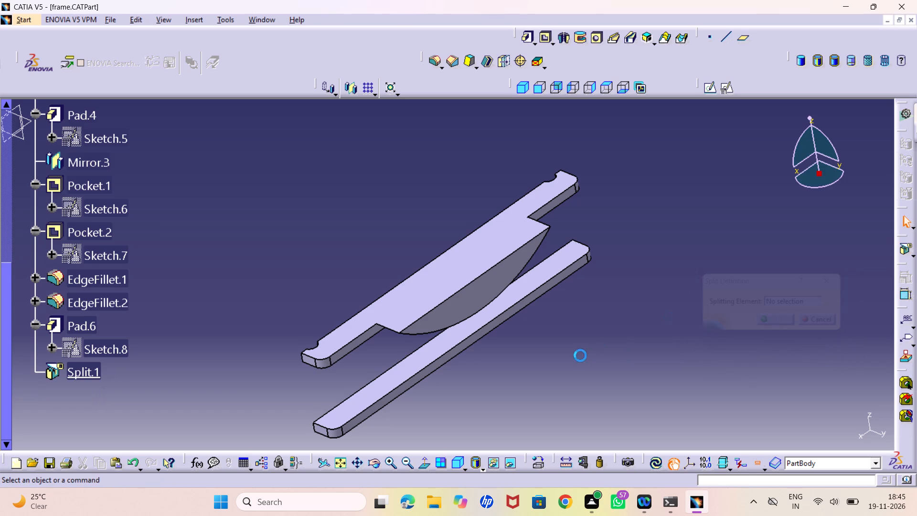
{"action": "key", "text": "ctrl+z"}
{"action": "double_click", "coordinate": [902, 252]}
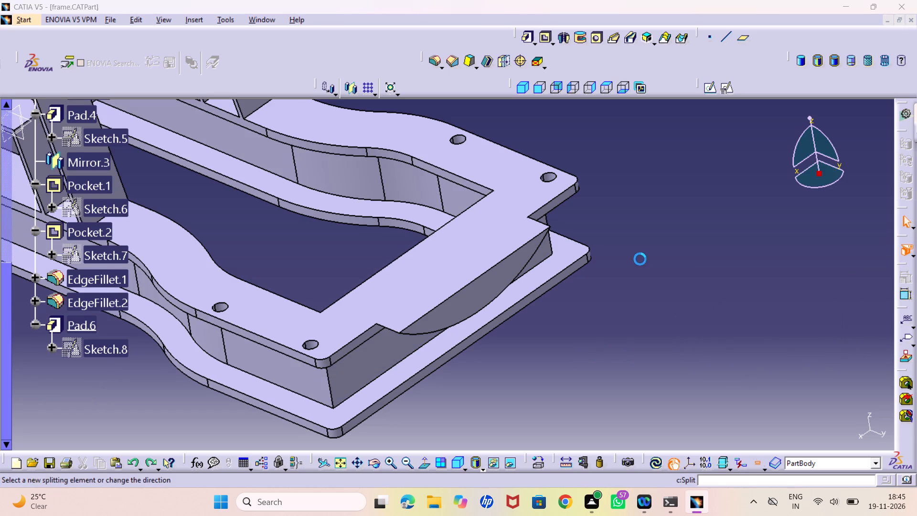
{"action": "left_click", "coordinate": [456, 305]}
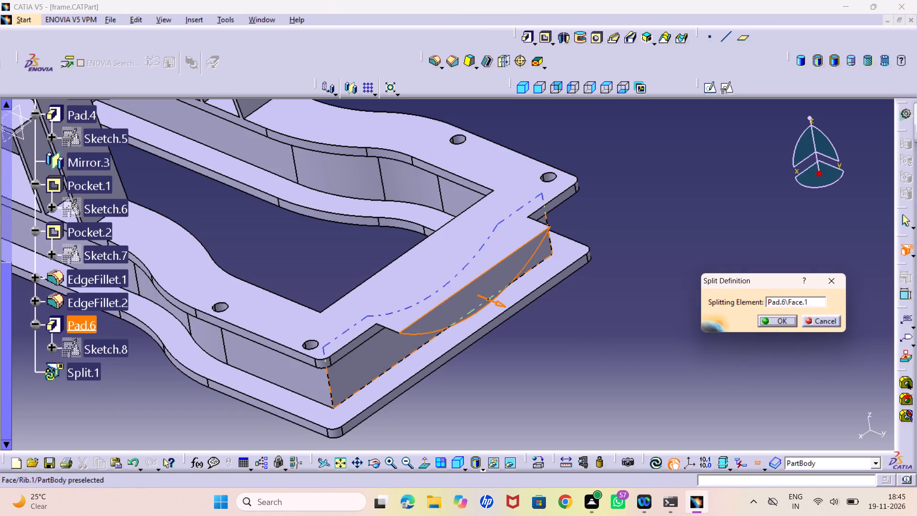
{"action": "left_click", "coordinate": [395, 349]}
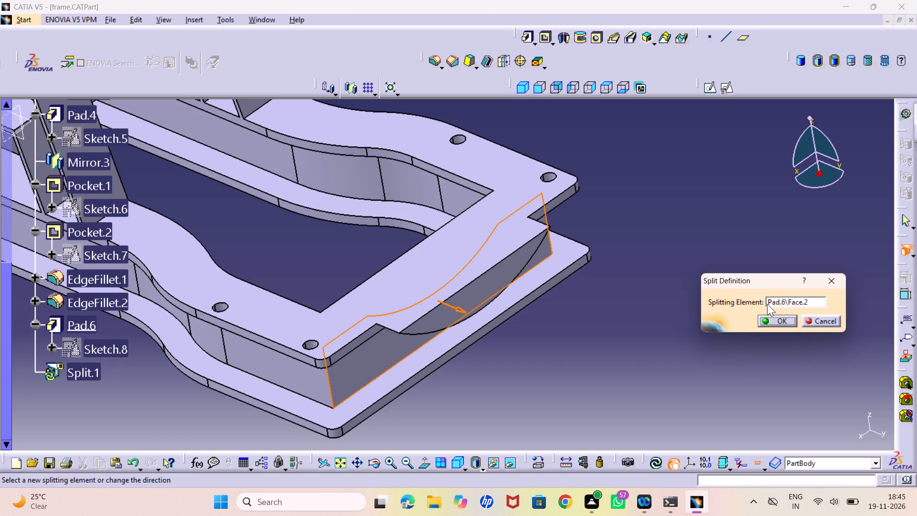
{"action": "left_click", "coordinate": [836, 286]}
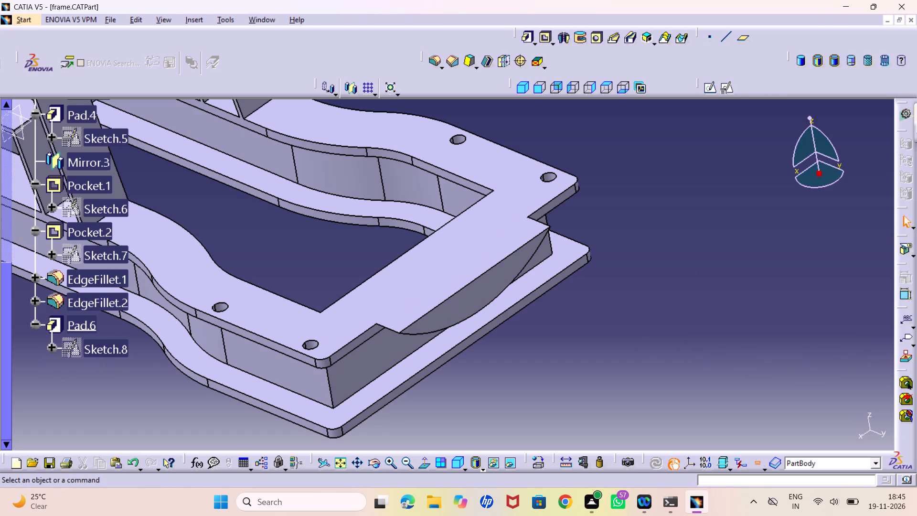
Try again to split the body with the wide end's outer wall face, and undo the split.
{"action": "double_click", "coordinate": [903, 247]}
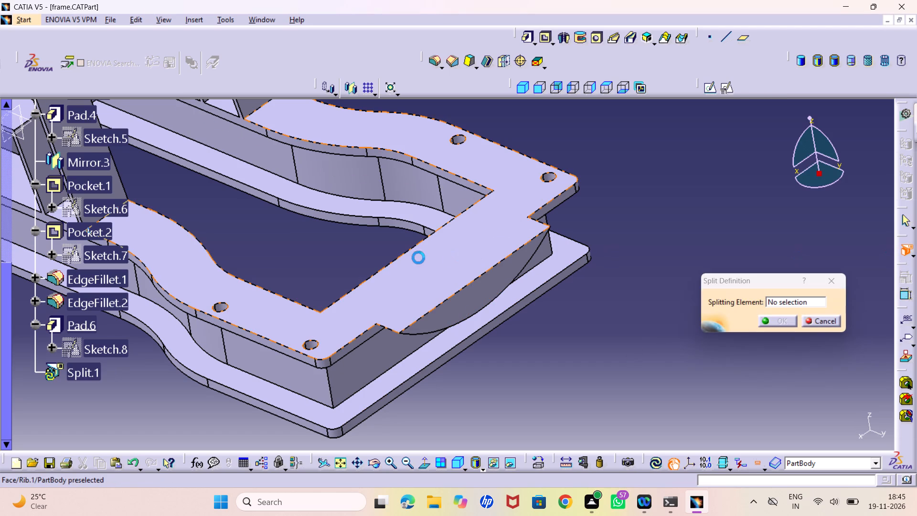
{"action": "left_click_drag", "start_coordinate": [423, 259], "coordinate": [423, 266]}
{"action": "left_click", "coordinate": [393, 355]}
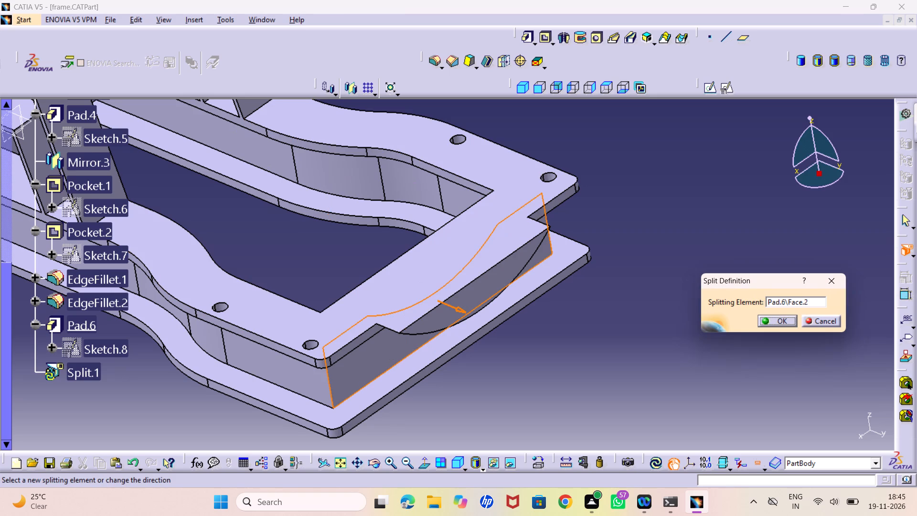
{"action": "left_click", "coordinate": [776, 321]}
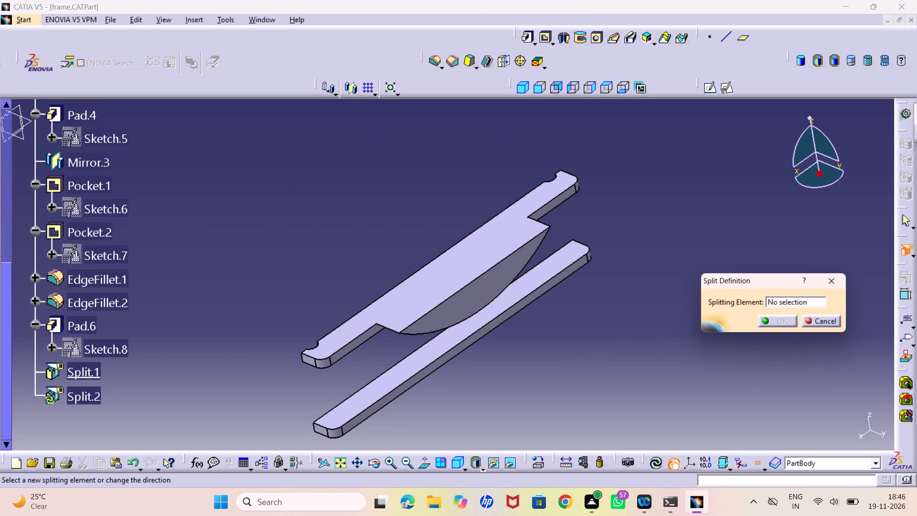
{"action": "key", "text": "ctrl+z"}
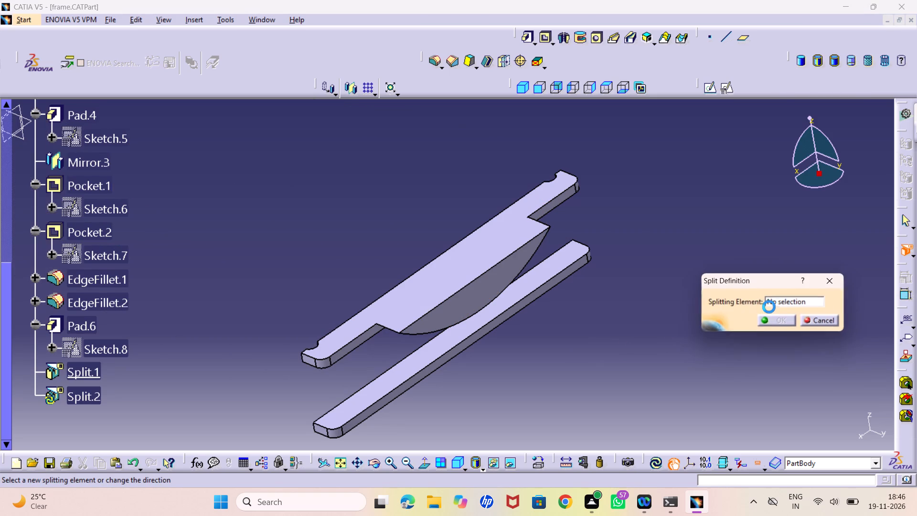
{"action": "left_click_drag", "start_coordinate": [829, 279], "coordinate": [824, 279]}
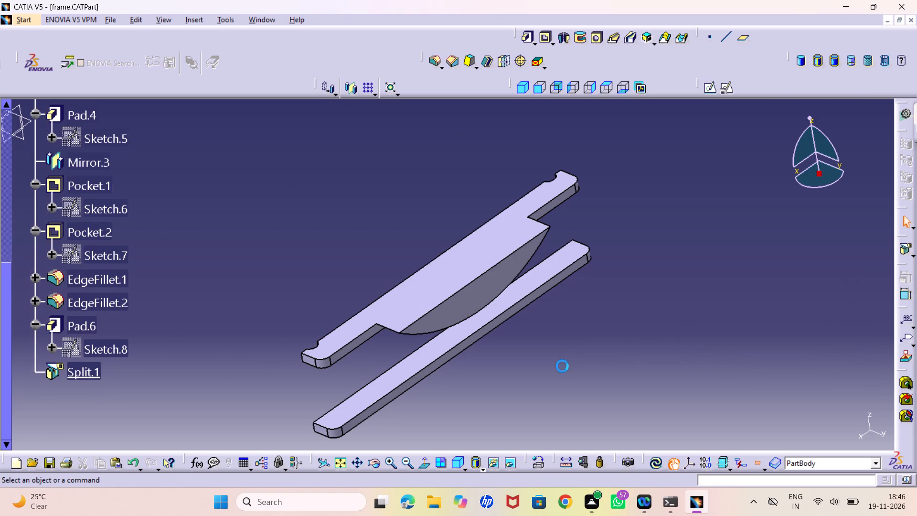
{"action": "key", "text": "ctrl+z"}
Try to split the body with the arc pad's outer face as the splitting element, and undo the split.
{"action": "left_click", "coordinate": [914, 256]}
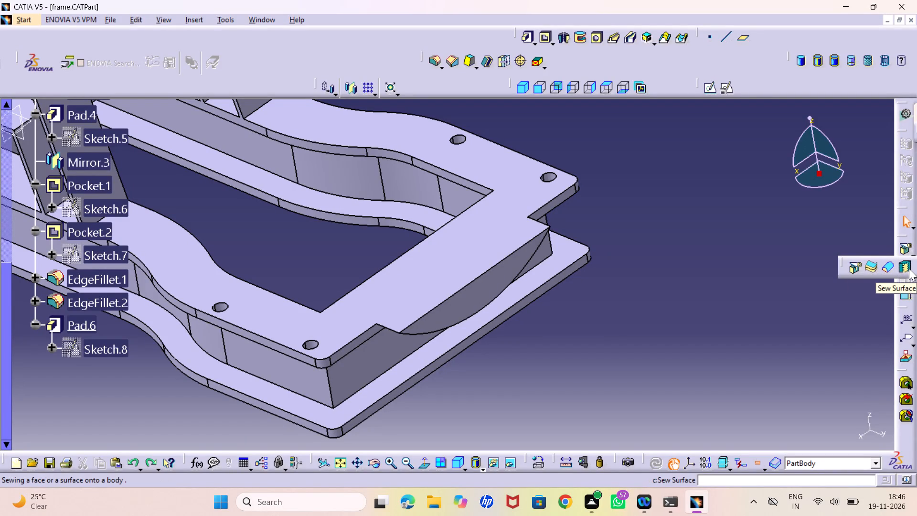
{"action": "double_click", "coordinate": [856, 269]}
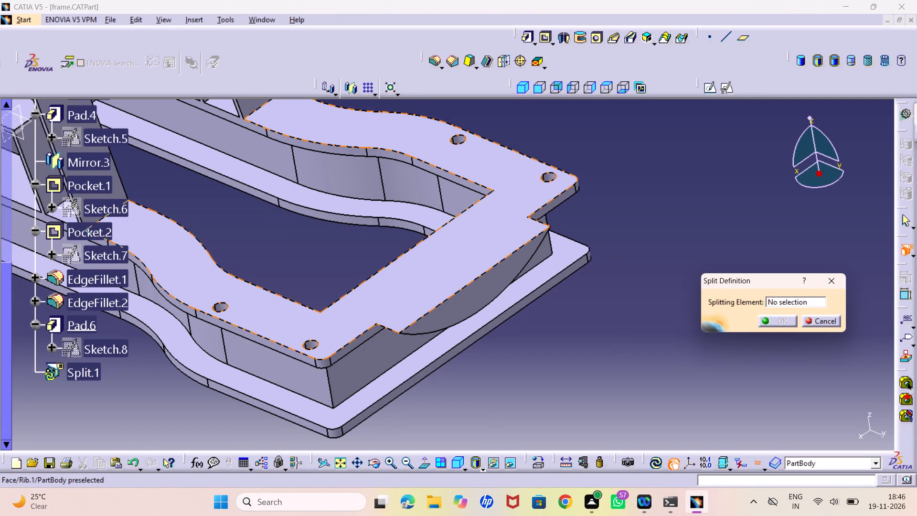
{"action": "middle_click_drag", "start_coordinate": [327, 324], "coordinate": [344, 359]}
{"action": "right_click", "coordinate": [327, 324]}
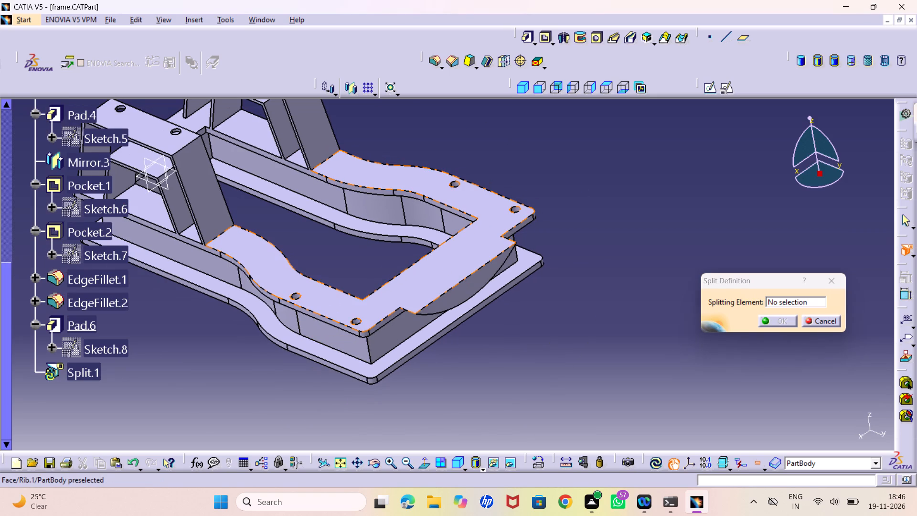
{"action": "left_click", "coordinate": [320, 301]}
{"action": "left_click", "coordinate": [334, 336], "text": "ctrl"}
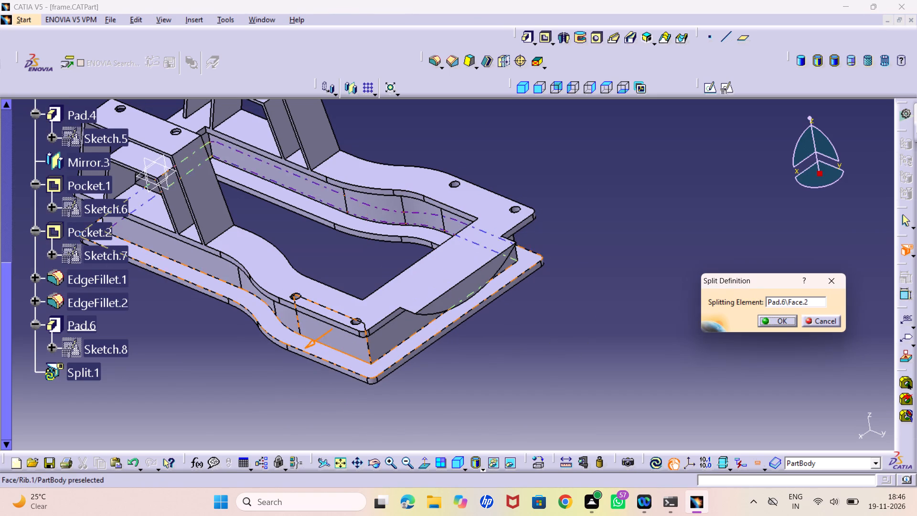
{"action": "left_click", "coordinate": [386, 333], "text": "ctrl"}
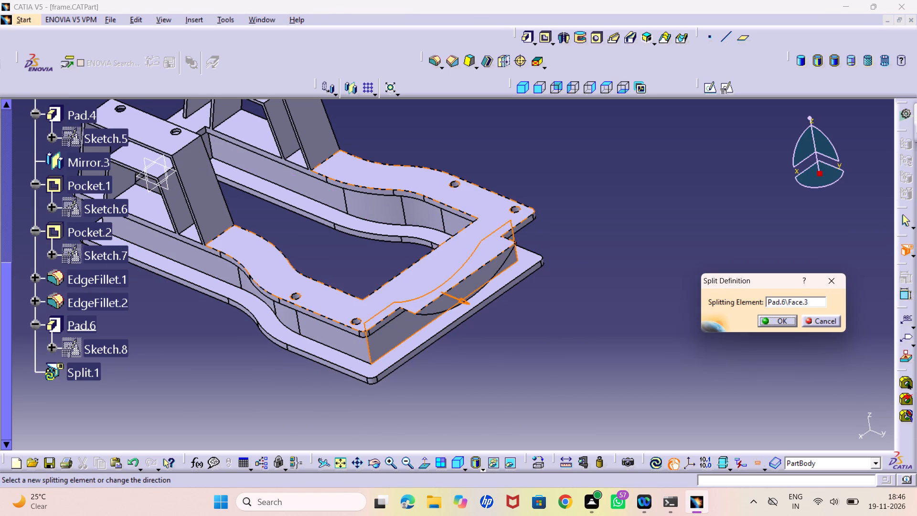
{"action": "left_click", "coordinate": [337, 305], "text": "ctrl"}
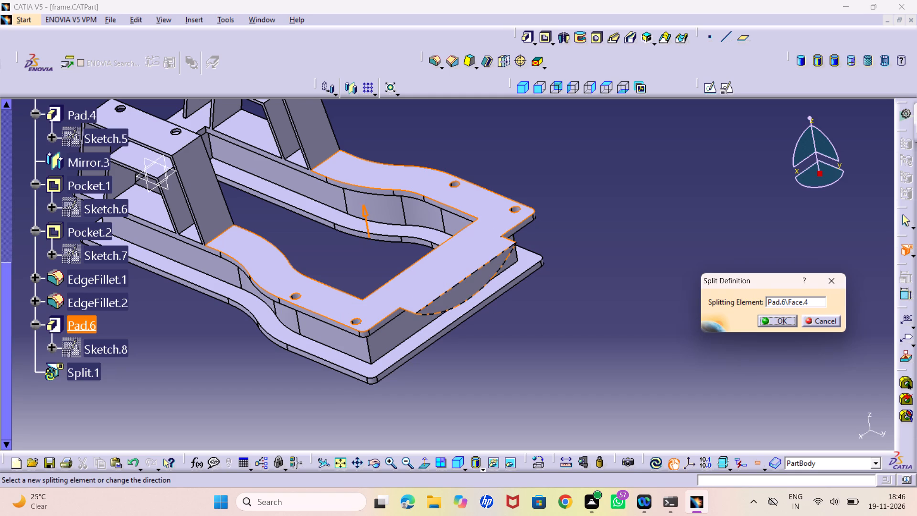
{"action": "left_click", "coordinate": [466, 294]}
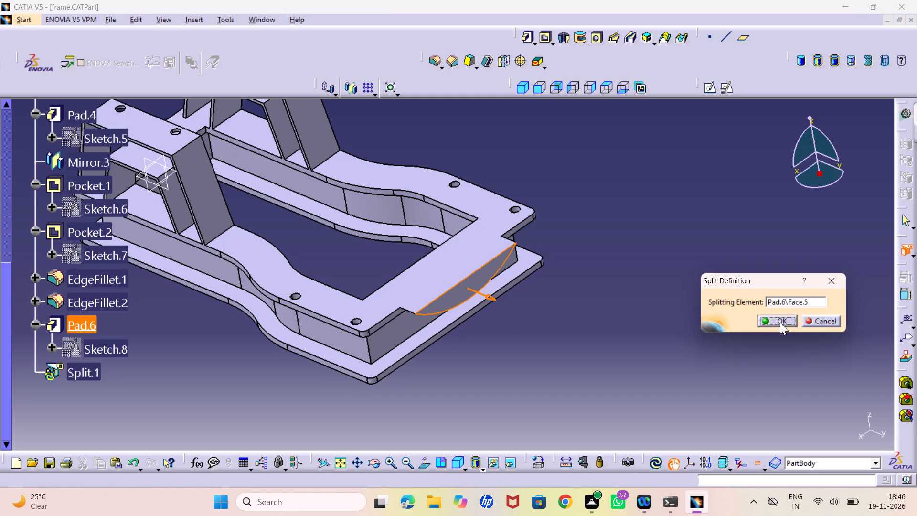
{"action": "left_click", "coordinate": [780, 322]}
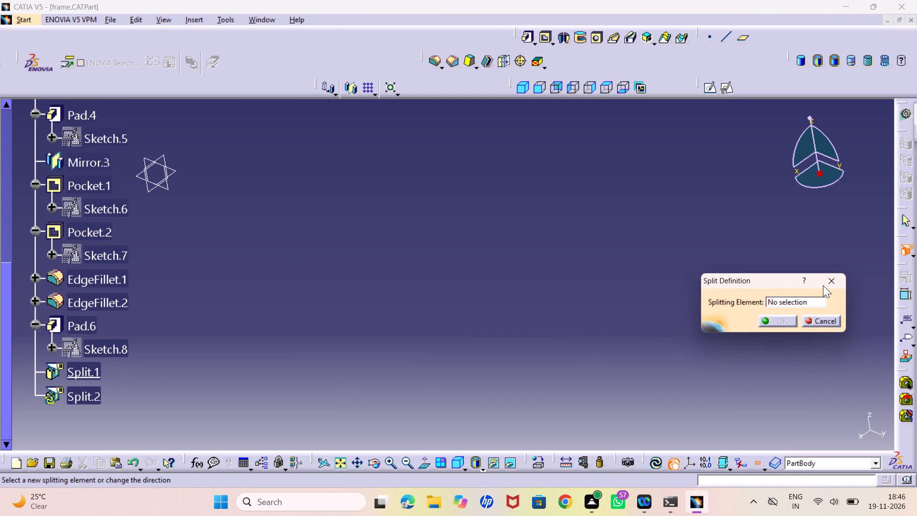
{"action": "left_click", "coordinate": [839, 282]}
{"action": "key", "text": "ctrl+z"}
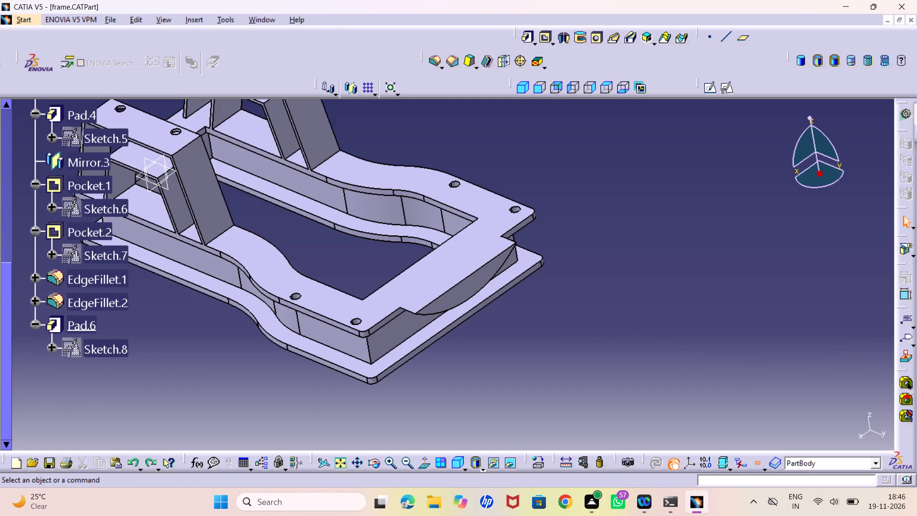
Examine the arc pad, the wide end wall and the overall frame from several angles.
{"action": "middle_click_drag", "start_coordinate": [327, 337], "coordinate": [232, 361]}
{"action": "right_click_drag", "start_coordinate": [327, 332], "coordinate": [232, 361]}
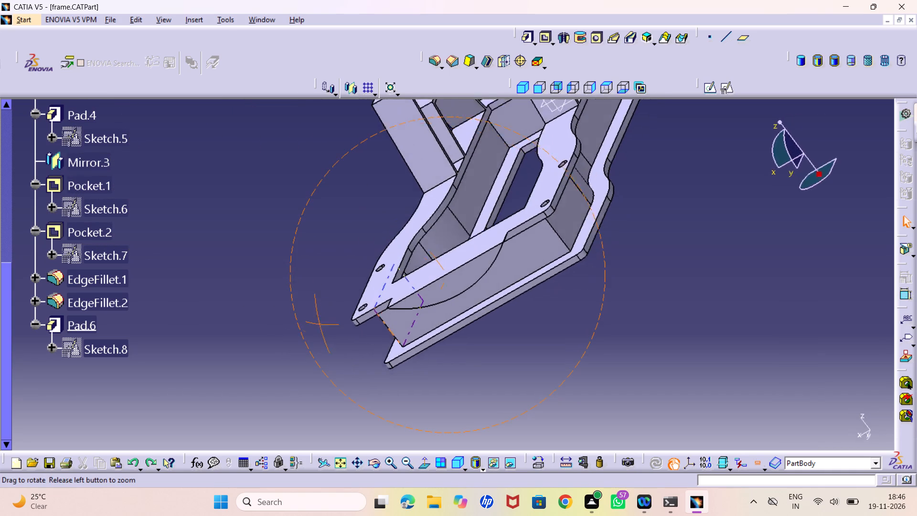
{"action": "middle_click_drag", "start_coordinate": [232, 361], "coordinate": [314, 362]}
{"action": "right_click_drag", "start_coordinate": [232, 361], "coordinate": [314, 362]}
{"action": "middle_click_drag", "start_coordinate": [275, 352], "coordinate": [294, 339]}
{"action": "right_click_drag", "start_coordinate": [275, 352], "coordinate": [294, 339]}
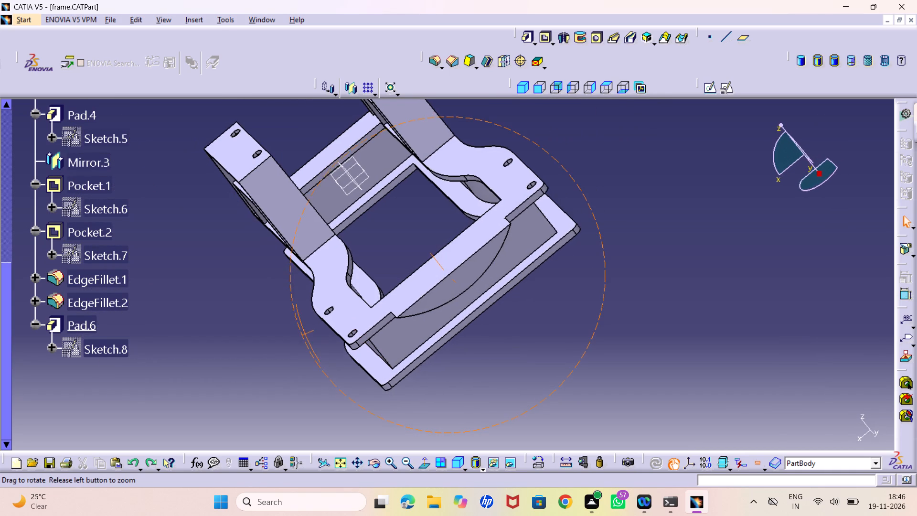
{"action": "middle_click_drag", "start_coordinate": [294, 339], "coordinate": [343, 344]}
{"action": "right_click_drag", "start_coordinate": [294, 339], "coordinate": [343, 346]}
{"action": "middle_click_drag", "start_coordinate": [306, 348], "coordinate": [256, 315]}
{"action": "right_click_drag", "start_coordinate": [304, 348], "coordinate": [256, 315]}
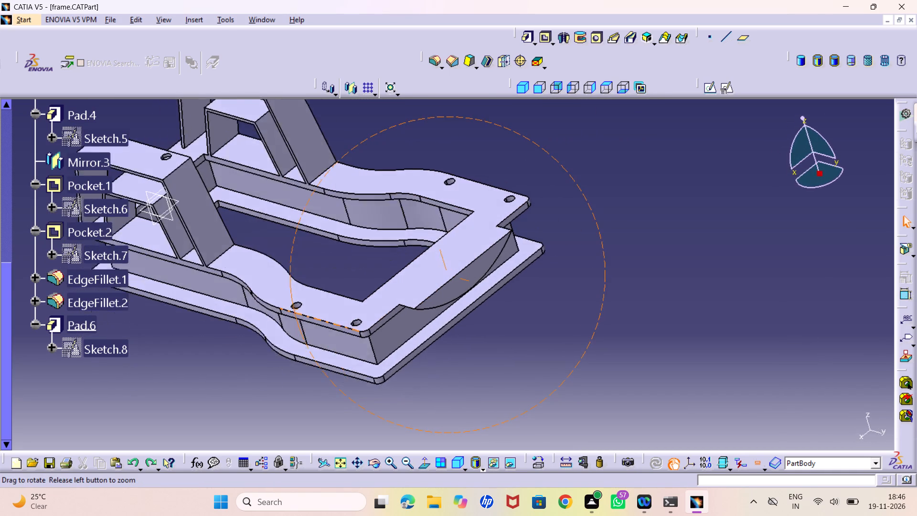
{"action": "right_click_drag", "start_coordinate": [256, 315], "coordinate": [218, 285]}
{"action": "middle_click_drag", "start_coordinate": [256, 315], "coordinate": [218, 285]}
{"action": "middle_click_drag", "start_coordinate": [308, 133], "coordinate": [317, 179]}
{"action": "right_click", "coordinate": [308, 133]}
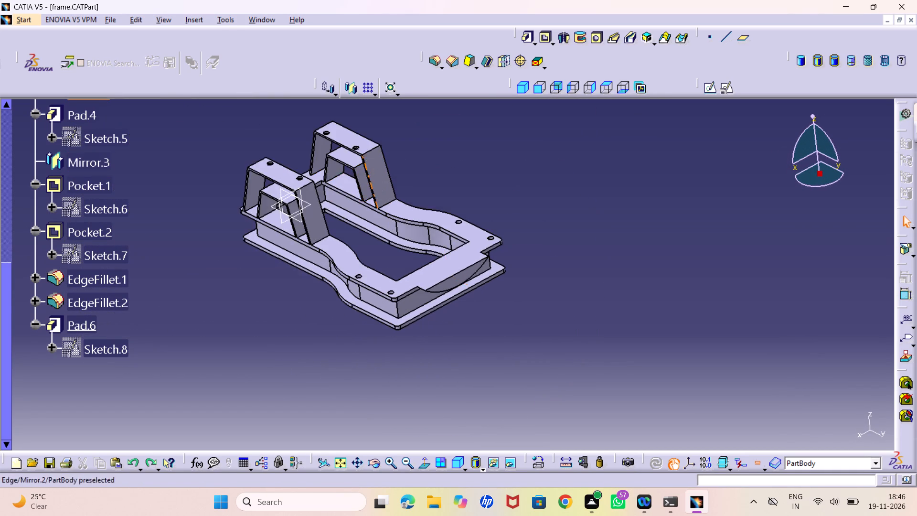
{"action": "middle_click_drag", "start_coordinate": [370, 186], "coordinate": [382, 234]}
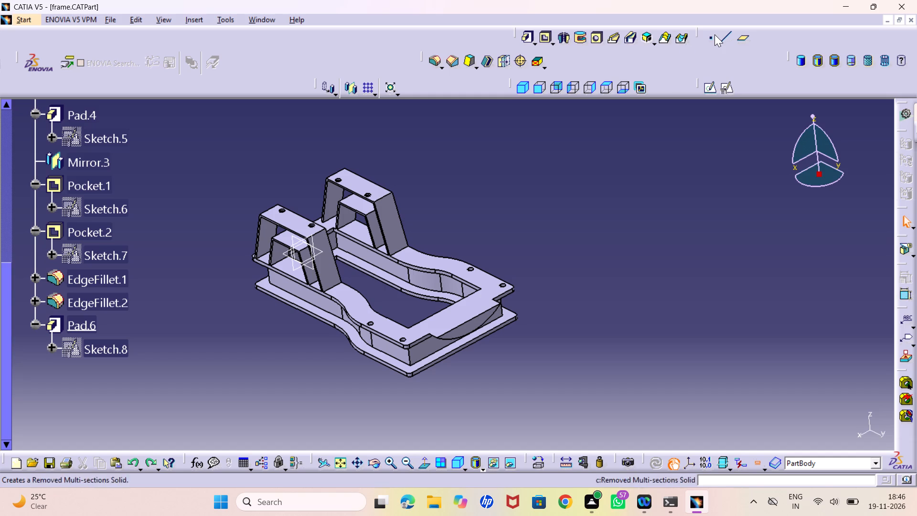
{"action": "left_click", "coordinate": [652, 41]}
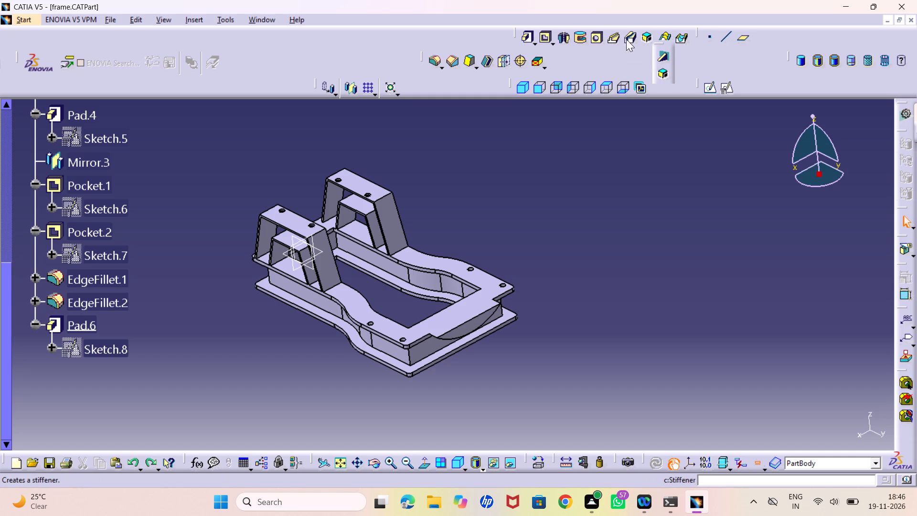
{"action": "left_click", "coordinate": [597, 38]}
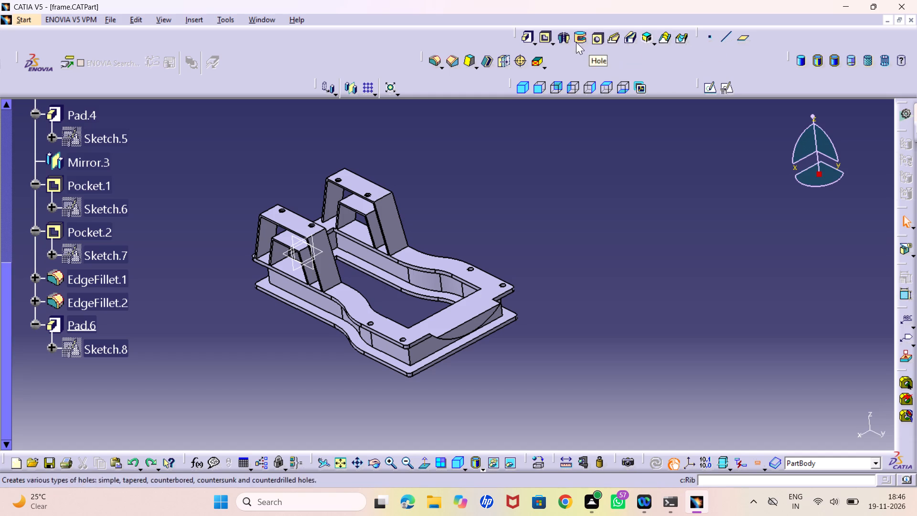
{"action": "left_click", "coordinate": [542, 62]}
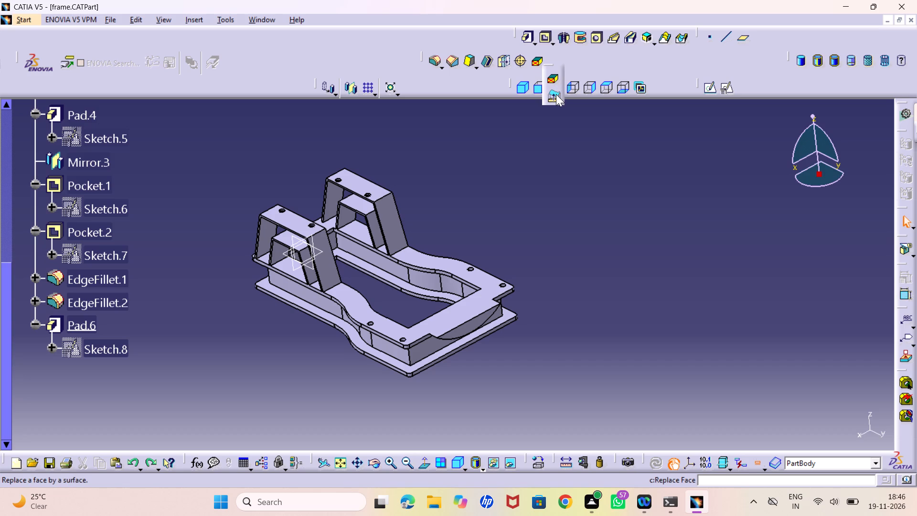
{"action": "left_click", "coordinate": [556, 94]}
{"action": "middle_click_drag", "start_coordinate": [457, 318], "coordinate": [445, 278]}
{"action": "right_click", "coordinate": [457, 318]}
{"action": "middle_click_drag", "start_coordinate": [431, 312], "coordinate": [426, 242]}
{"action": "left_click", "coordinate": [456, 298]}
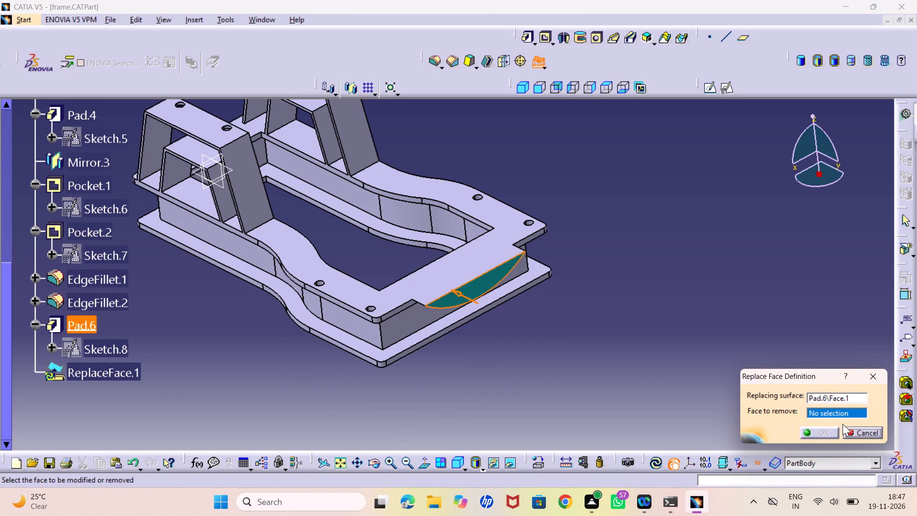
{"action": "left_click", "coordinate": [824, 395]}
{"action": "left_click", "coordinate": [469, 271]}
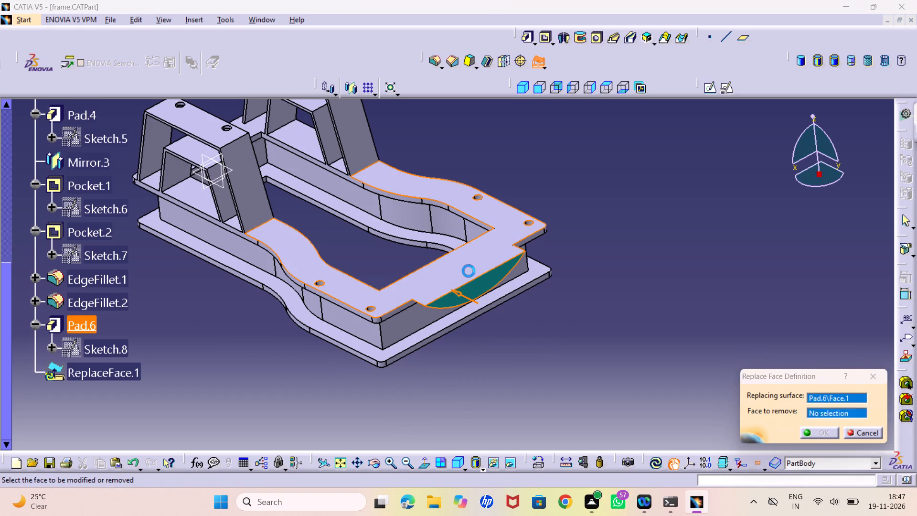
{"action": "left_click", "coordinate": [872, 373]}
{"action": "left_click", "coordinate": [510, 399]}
Review the arc pad's definition and examine the wide end of the frame from several angles.
{"action": "middle_click_drag", "start_coordinate": [379, 404], "coordinate": [412, 379]}
{"action": "right_click_drag", "start_coordinate": [379, 404], "coordinate": [412, 379]}
{"action": "scroll", "coordinate": [412, 379], "scroll_direction": "up", "scroll_amount": 1}
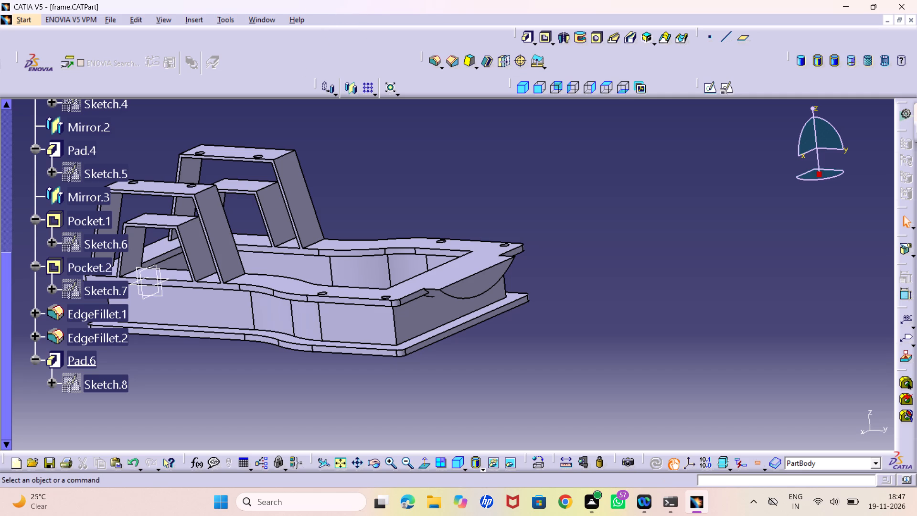
{"action": "double_click", "coordinate": [475, 284]}
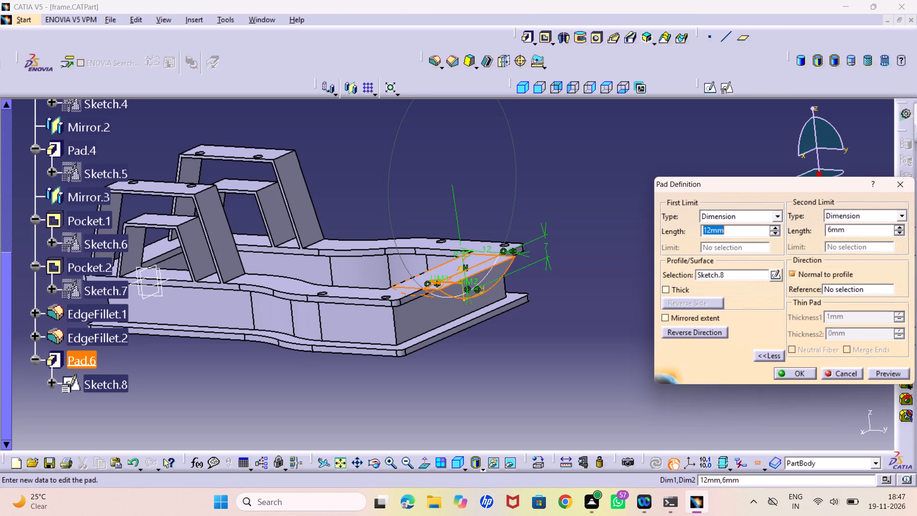
{"action": "middle_click_drag", "start_coordinate": [352, 252], "coordinate": [335, 314]}
{"action": "right_click_drag", "start_coordinate": [352, 252], "coordinate": [333, 313]}
{"action": "middle_click_drag", "start_coordinate": [167, 269], "coordinate": [158, 233]}
{"action": "right_click_drag", "start_coordinate": [167, 269], "coordinate": [158, 233]}
{"action": "left_click", "coordinate": [901, 184]}
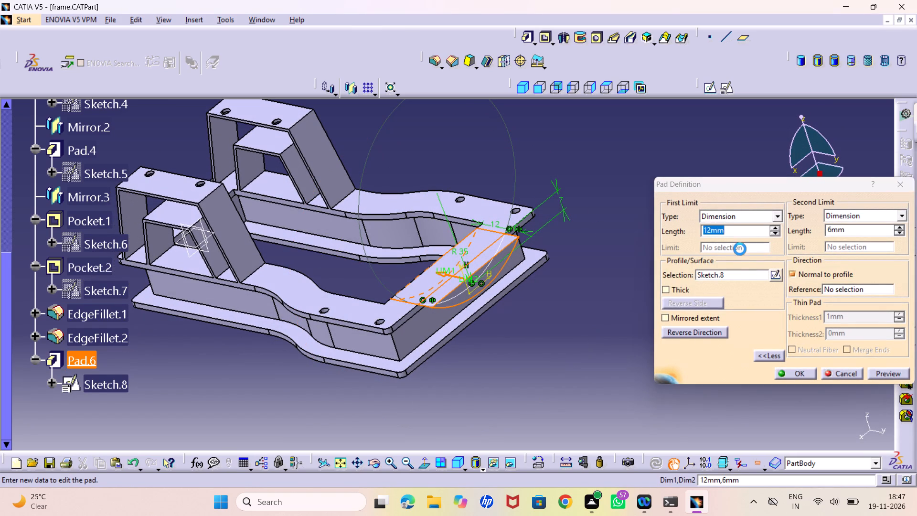
{"action": "left_click", "coordinate": [82, 362]}
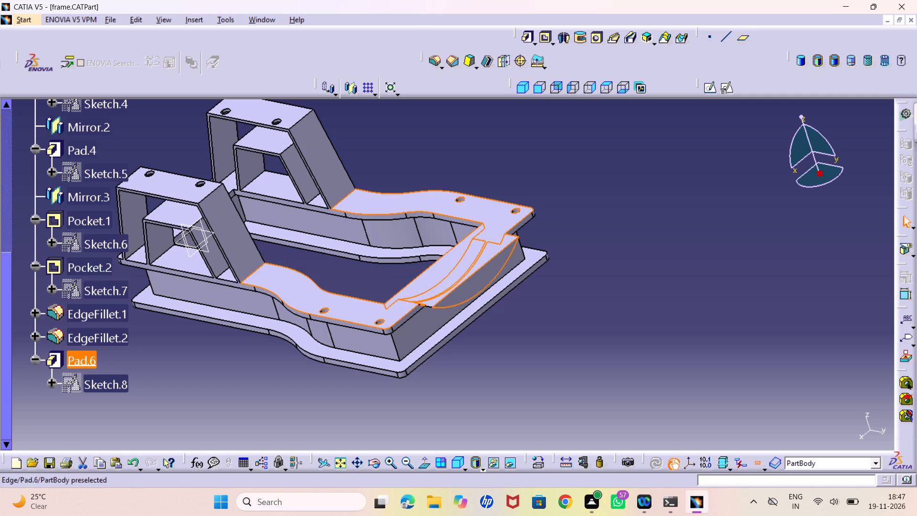
{"action": "middle_click_drag", "start_coordinate": [383, 300], "coordinate": [570, 320]}
{"action": "right_click_drag", "start_coordinate": [387, 297], "coordinate": [570, 320]}
{"action": "left_click", "coordinate": [546, 295]}
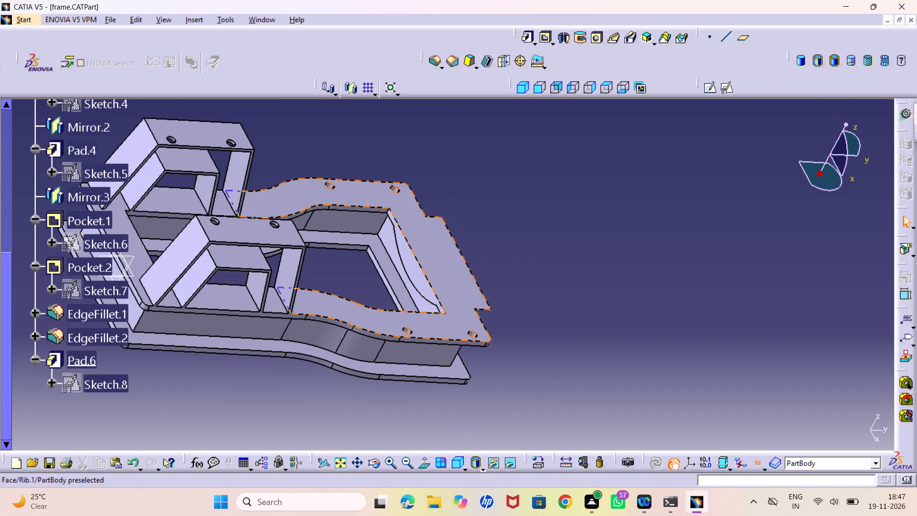
{"action": "middle_click_drag", "start_coordinate": [525, 344], "coordinate": [277, 212]}
{"action": "right_click_drag", "start_coordinate": [524, 345], "coordinate": [277, 212]}
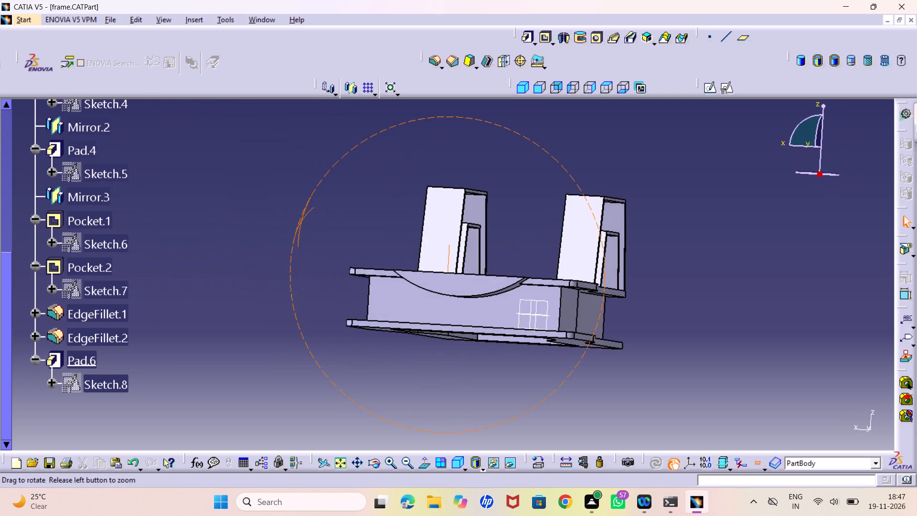
{"action": "middle_click_drag", "start_coordinate": [277, 212], "coordinate": [280, 259]}
{"action": "right_click_drag", "start_coordinate": [277, 212], "coordinate": [280, 259]}
{"action": "middle_click_drag", "start_coordinate": [415, 248], "coordinate": [523, 296]}
{"action": "right_click_drag", "start_coordinate": [417, 248], "coordinate": [523, 296]}
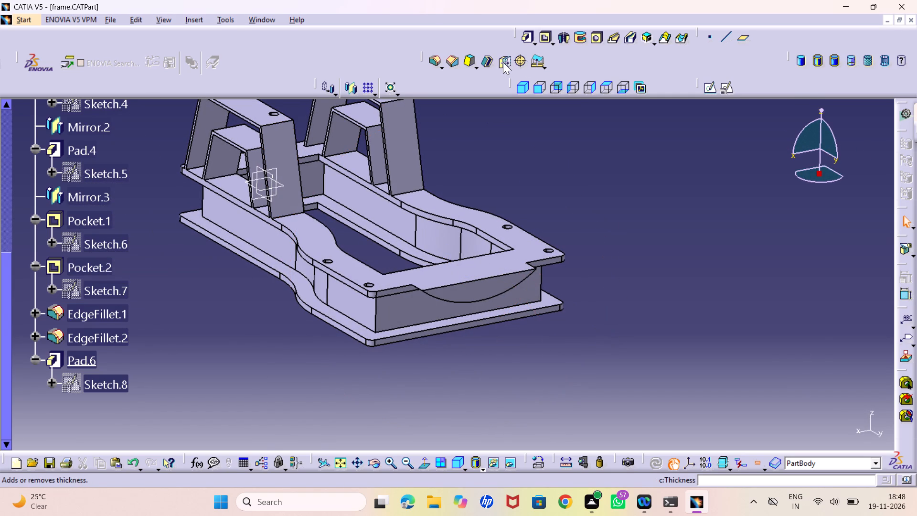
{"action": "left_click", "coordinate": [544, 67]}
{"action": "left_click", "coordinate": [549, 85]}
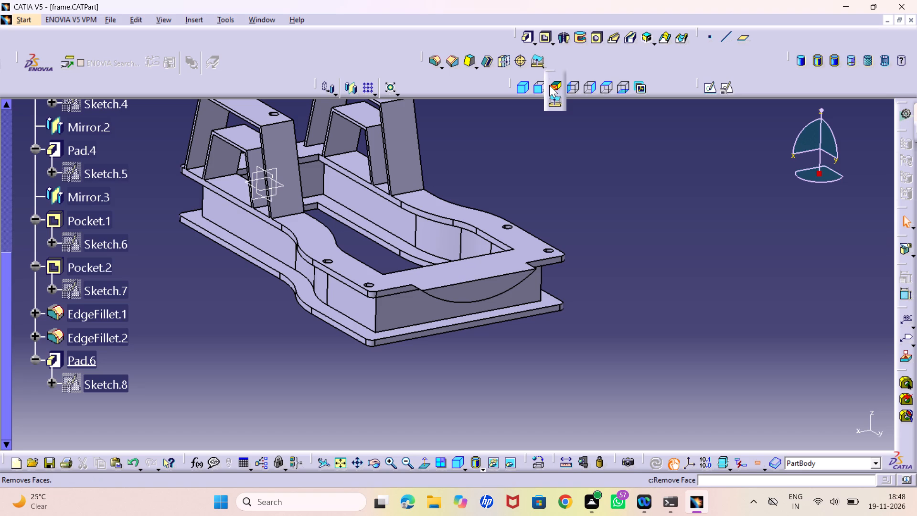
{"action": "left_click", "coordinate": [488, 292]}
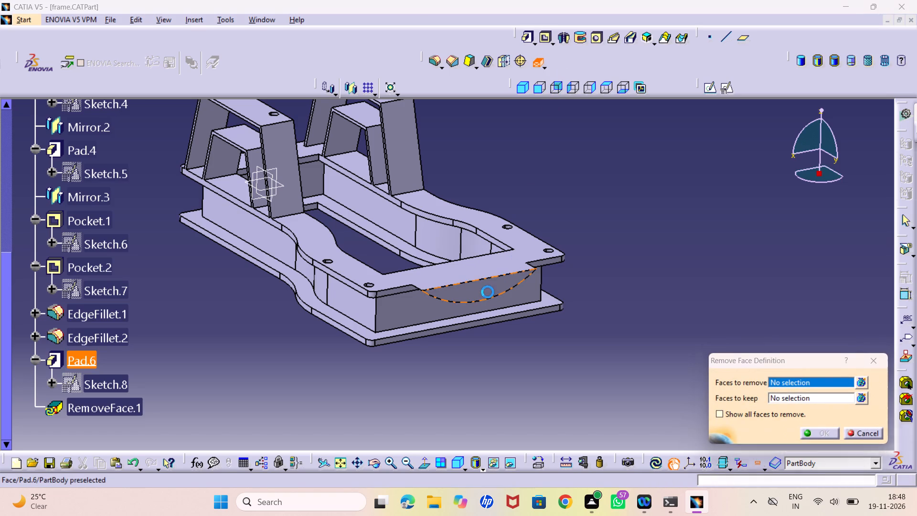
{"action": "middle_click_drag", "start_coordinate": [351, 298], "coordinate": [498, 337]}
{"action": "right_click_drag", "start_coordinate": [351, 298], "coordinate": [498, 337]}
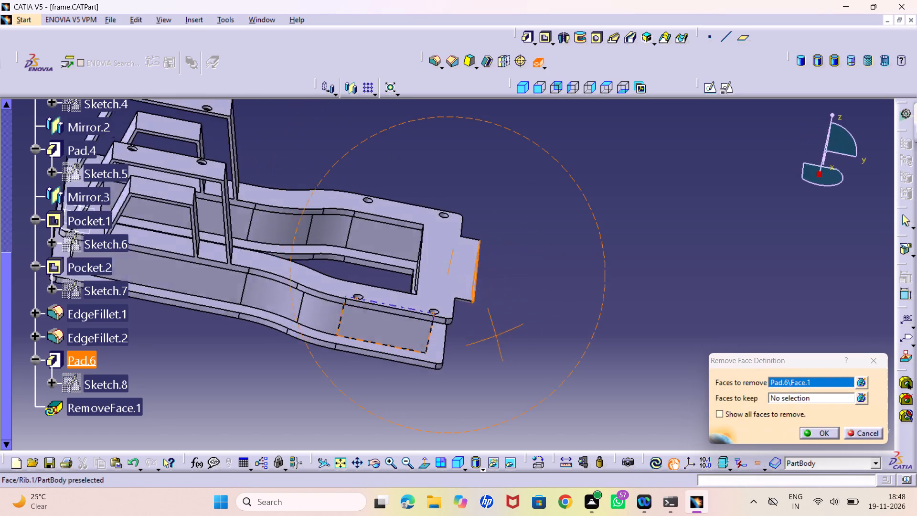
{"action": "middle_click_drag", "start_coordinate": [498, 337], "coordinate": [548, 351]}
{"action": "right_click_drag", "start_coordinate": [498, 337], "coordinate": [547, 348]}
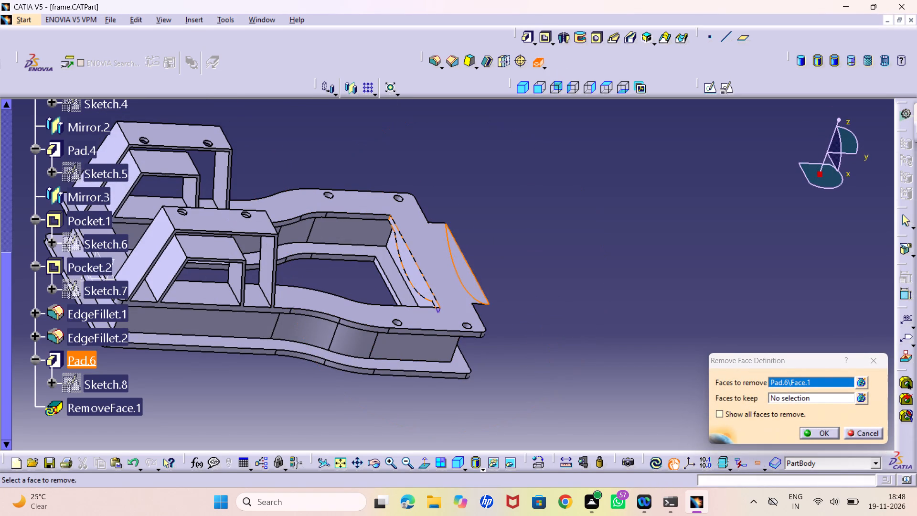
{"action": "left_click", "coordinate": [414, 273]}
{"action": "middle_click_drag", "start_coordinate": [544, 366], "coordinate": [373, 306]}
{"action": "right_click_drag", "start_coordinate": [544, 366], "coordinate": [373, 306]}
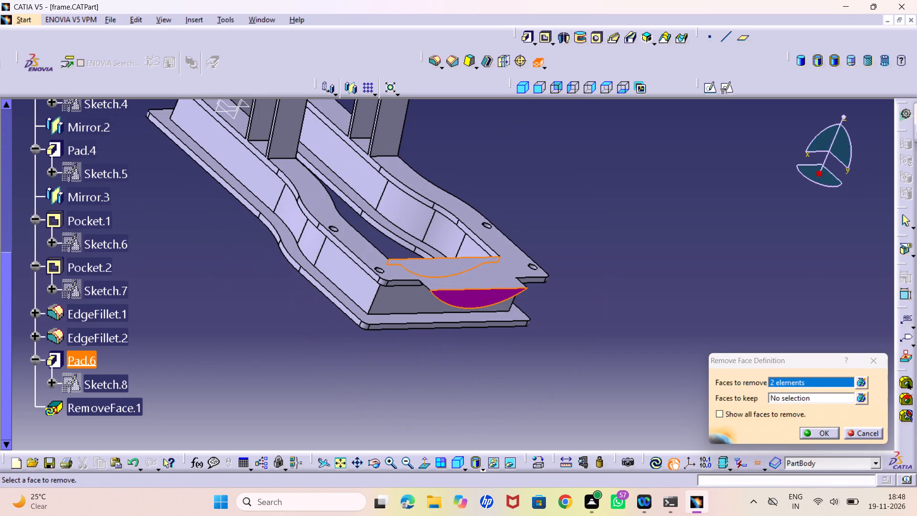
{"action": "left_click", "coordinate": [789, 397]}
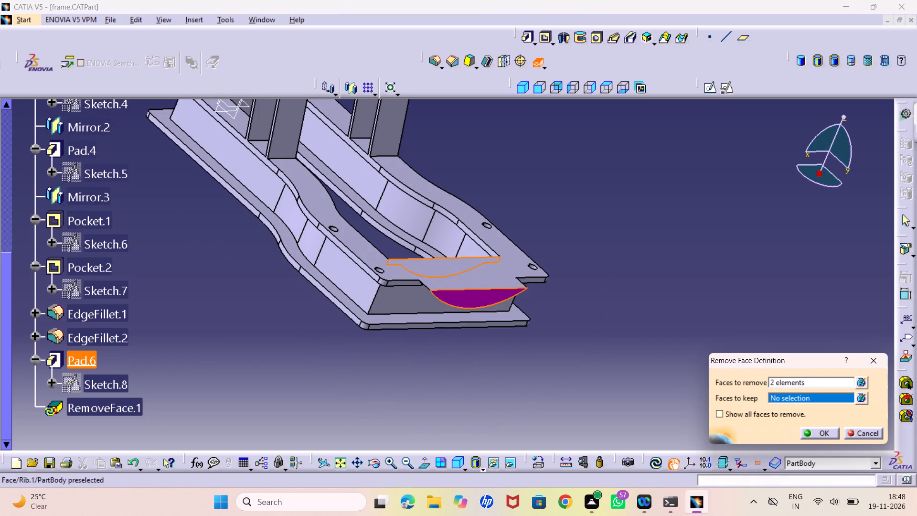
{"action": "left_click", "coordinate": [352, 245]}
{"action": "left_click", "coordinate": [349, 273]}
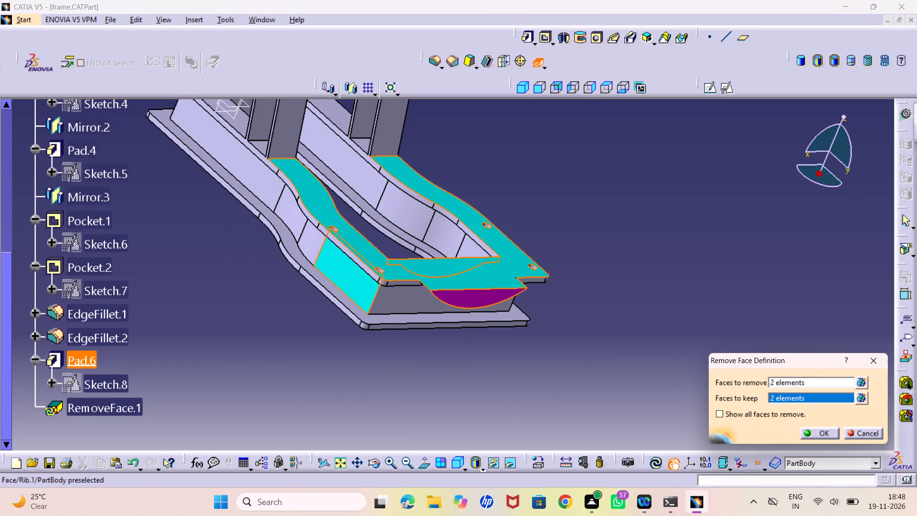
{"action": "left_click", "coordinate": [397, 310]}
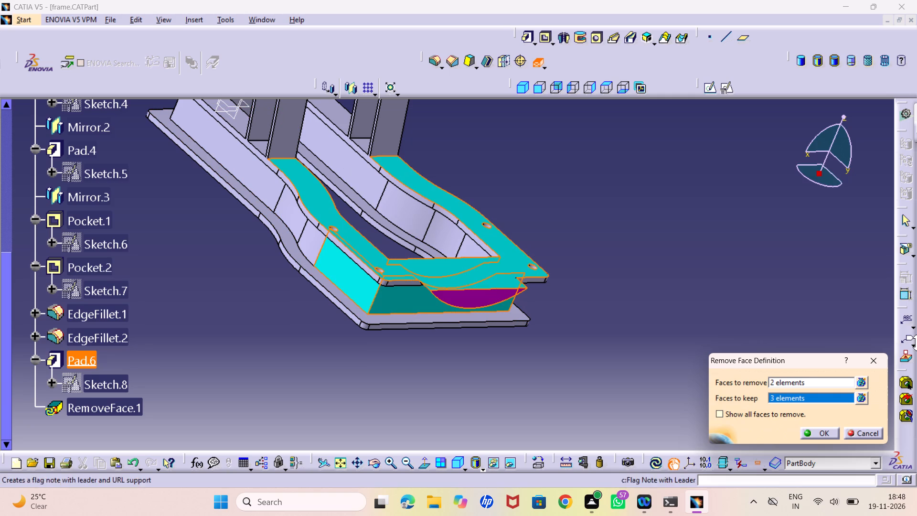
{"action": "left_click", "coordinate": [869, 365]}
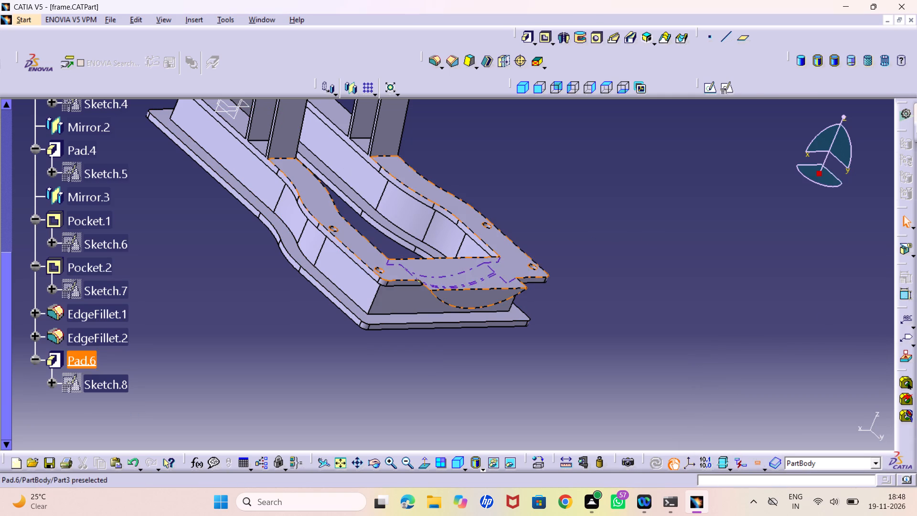
Cut a pocket through the wide end from the arc pad's sketch, 12 mm deep with mirrored extent.
{"action": "double_click", "coordinate": [101, 386]}
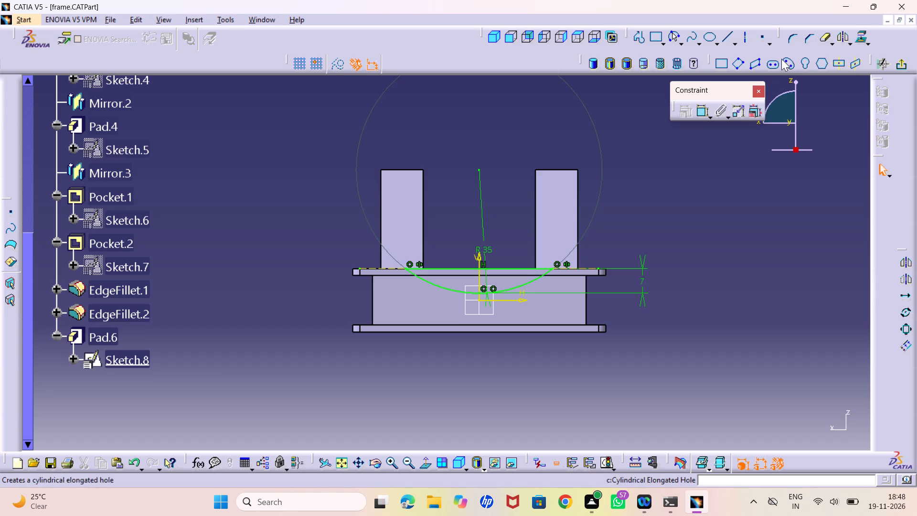
{"action": "left_click", "coordinate": [898, 64]}
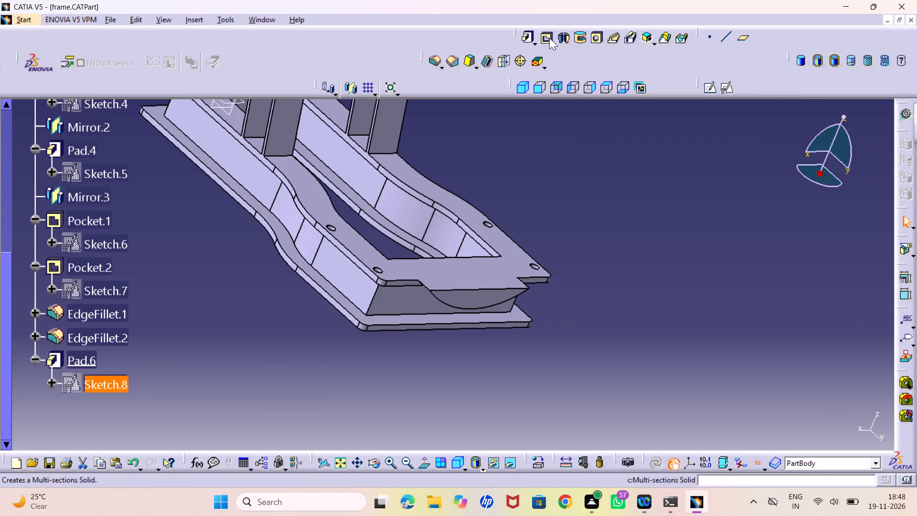
{"action": "left_click", "coordinate": [549, 38]}
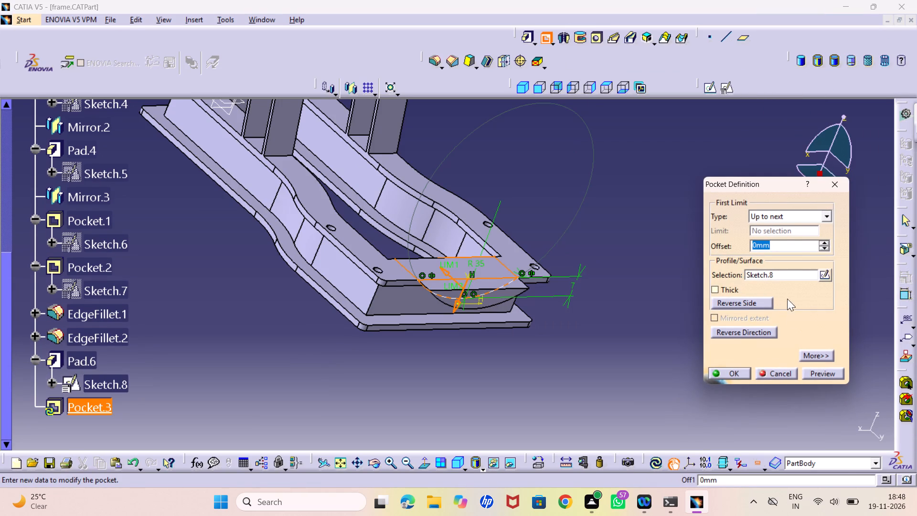
{"action": "left_click", "coordinate": [829, 213]}
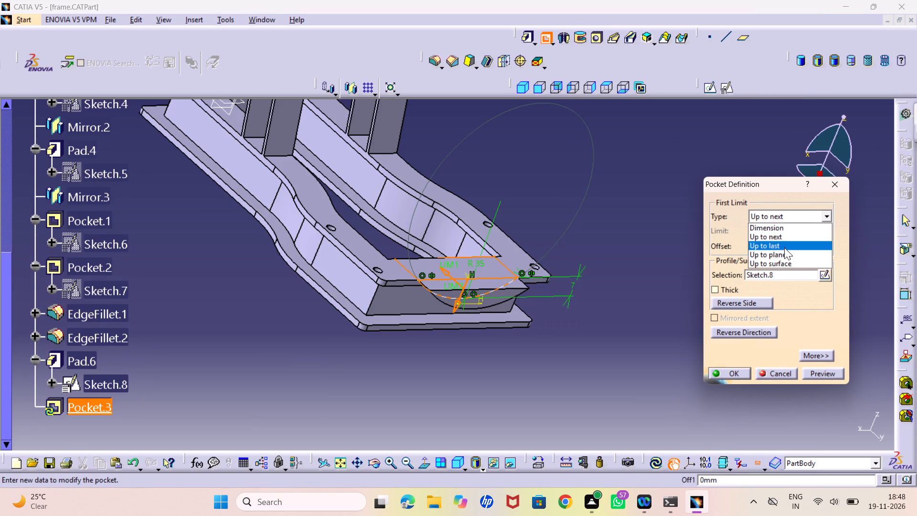
{"action": "left_click", "coordinate": [777, 226]}
{"action": "double_click", "coordinate": [775, 230]}
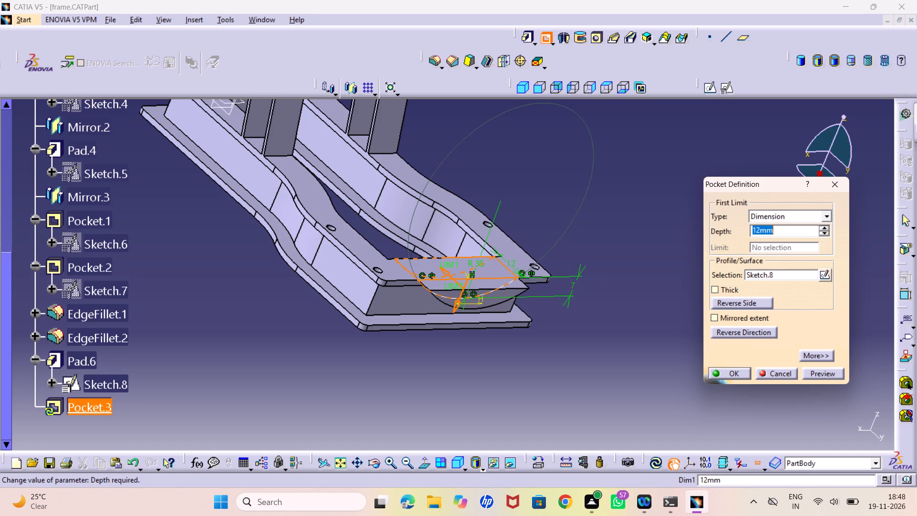
{"action": "left_click", "coordinate": [812, 372]}
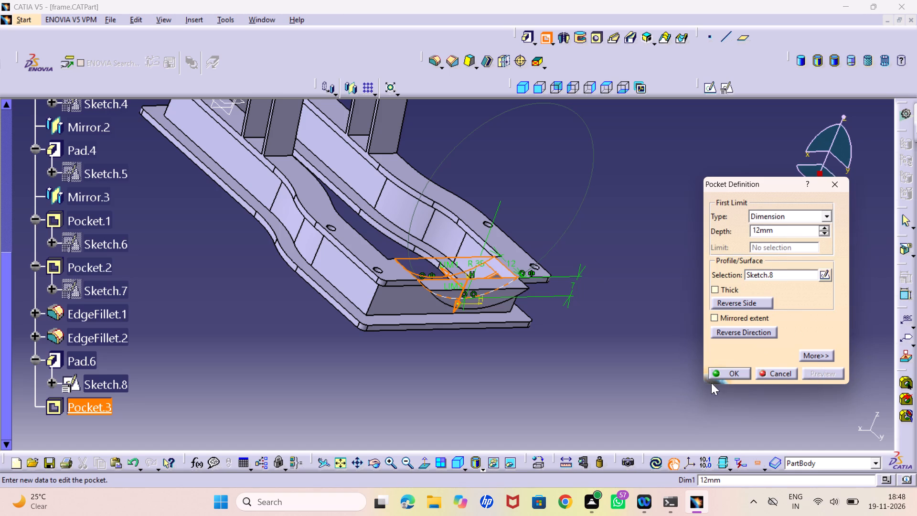
{"action": "middle_click_drag", "start_coordinate": [490, 360], "coordinate": [508, 416]}
{"action": "right_click_drag", "start_coordinate": [490, 360], "coordinate": [505, 405]}
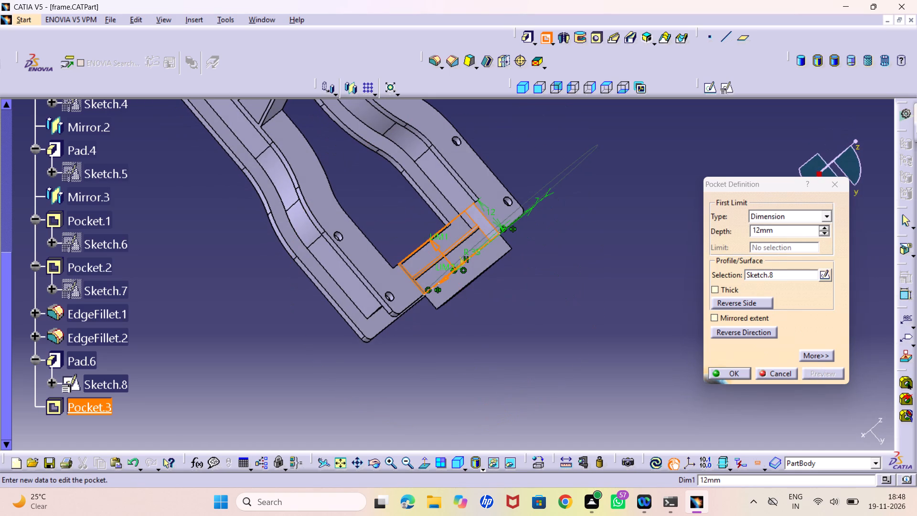
{"action": "middle_click_drag", "start_coordinate": [482, 360], "coordinate": [460, 309]}
{"action": "right_click_drag", "start_coordinate": [480, 356], "coordinate": [460, 309]}
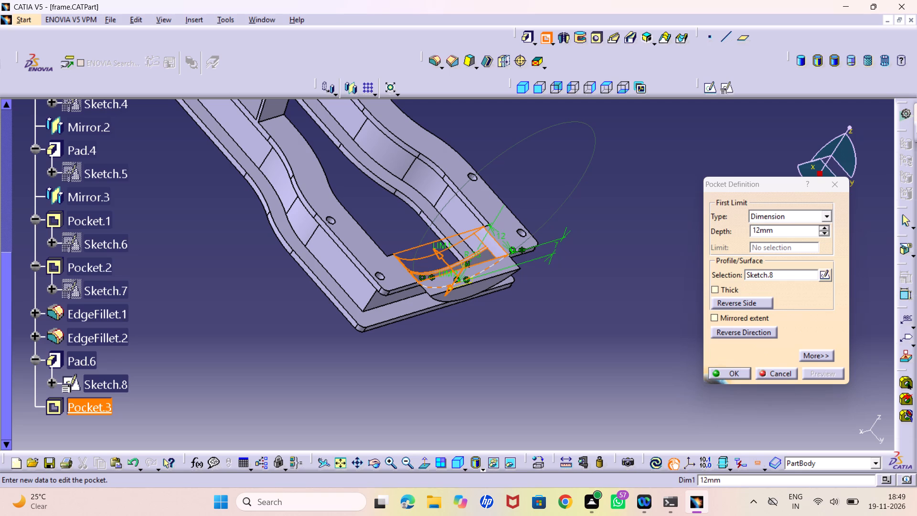
{"action": "left_click", "coordinate": [736, 317]}
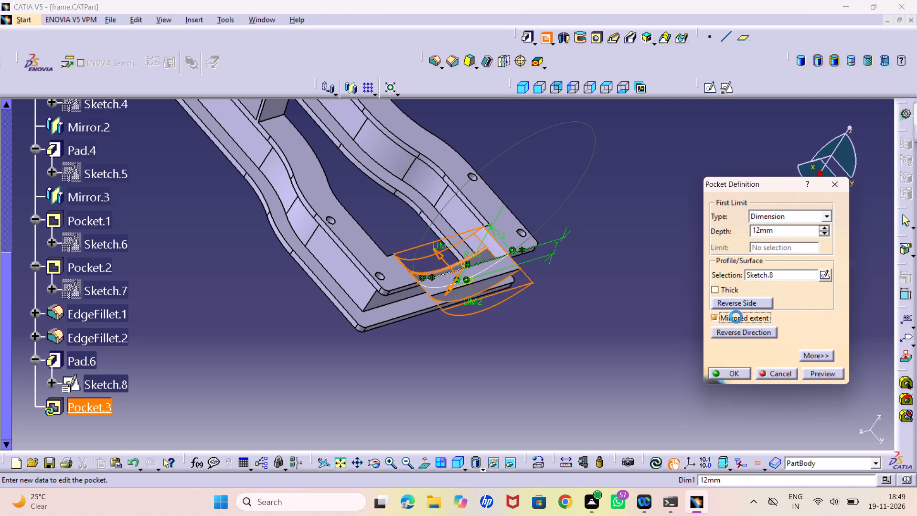
{"action": "left_click", "coordinate": [817, 372]}
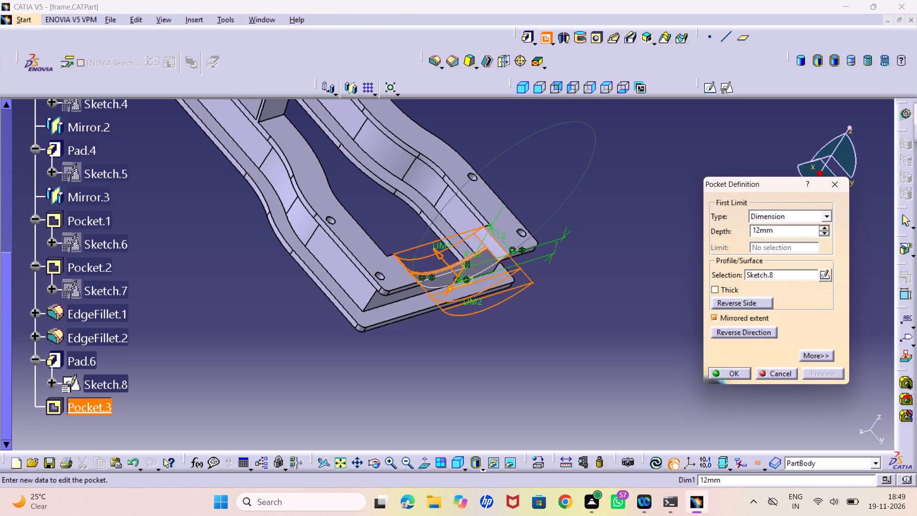
{"action": "left_click", "coordinate": [726, 370]}
{"action": "left_click", "coordinate": [551, 379]}
Save the frame part.
{"action": "middle_click_drag", "start_coordinate": [425, 352], "coordinate": [483, 312]}
{"action": "right_click_drag", "start_coordinate": [421, 348], "coordinate": [483, 312]}
{"action": "key", "text": "ctrl+s"}
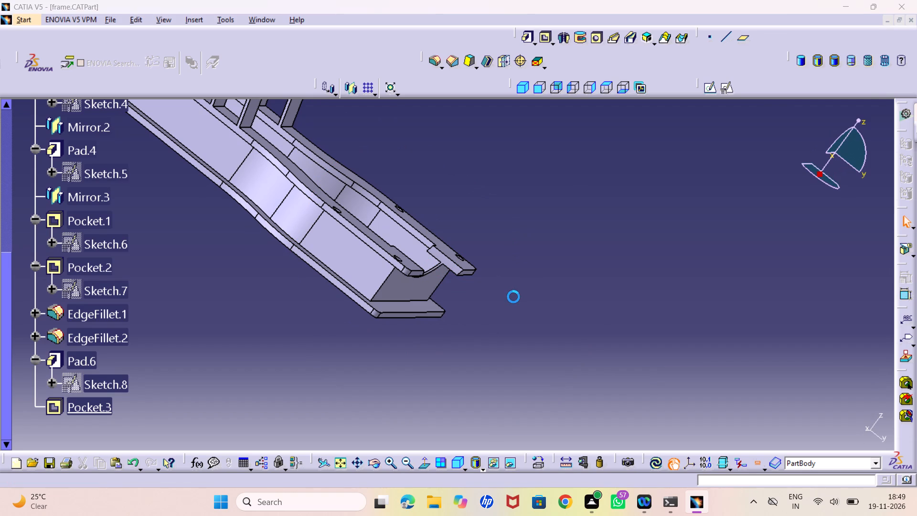
Examine the whole frame and the arc cut at the wide end in the isometric view.
{"action": "left_click", "coordinate": [517, 92]}
{"action": "middle_click_drag", "start_coordinate": [436, 222], "coordinate": [453, 283]}
{"action": "right_click", "coordinate": [436, 222]}
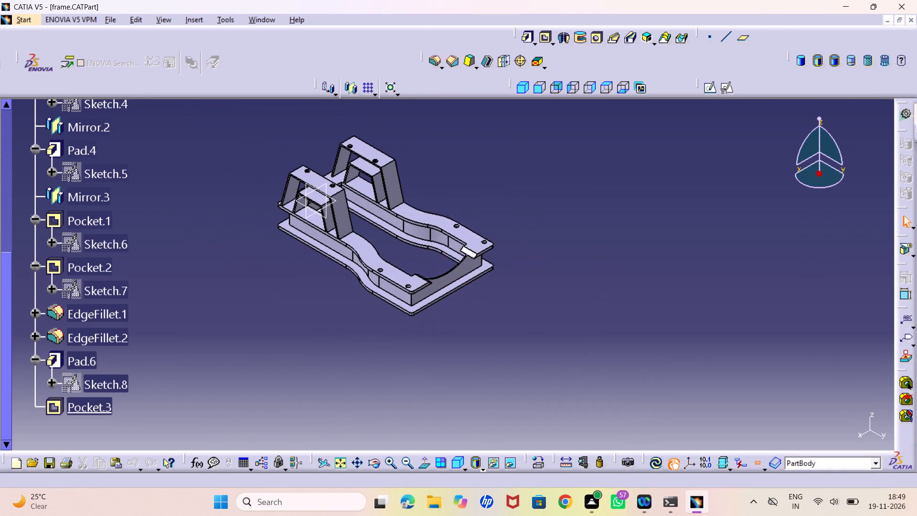
{"action": "middle_click_drag", "start_coordinate": [378, 220], "coordinate": [394, 237]}
{"action": "right_click", "coordinate": [393, 285]}
{"action": "middle_click_drag", "start_coordinate": [367, 290], "coordinate": [464, 272]}
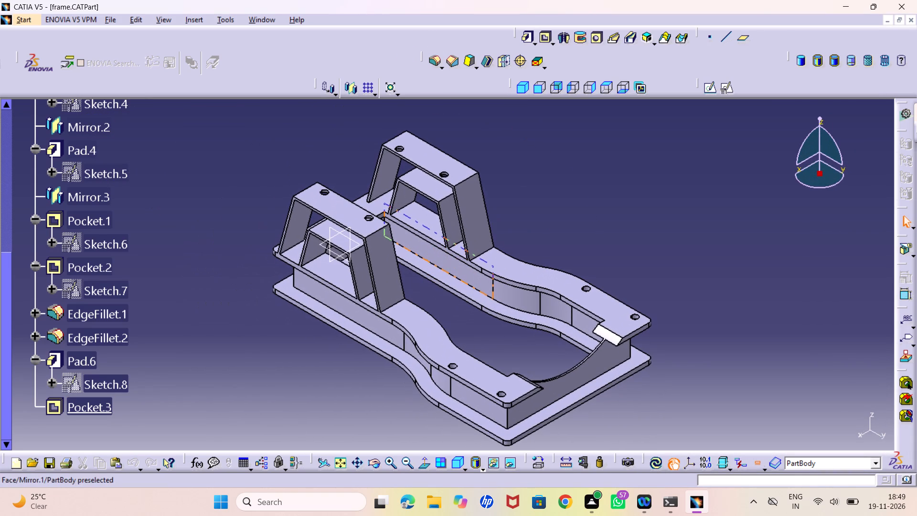
{"action": "left_click", "coordinate": [459, 458]}
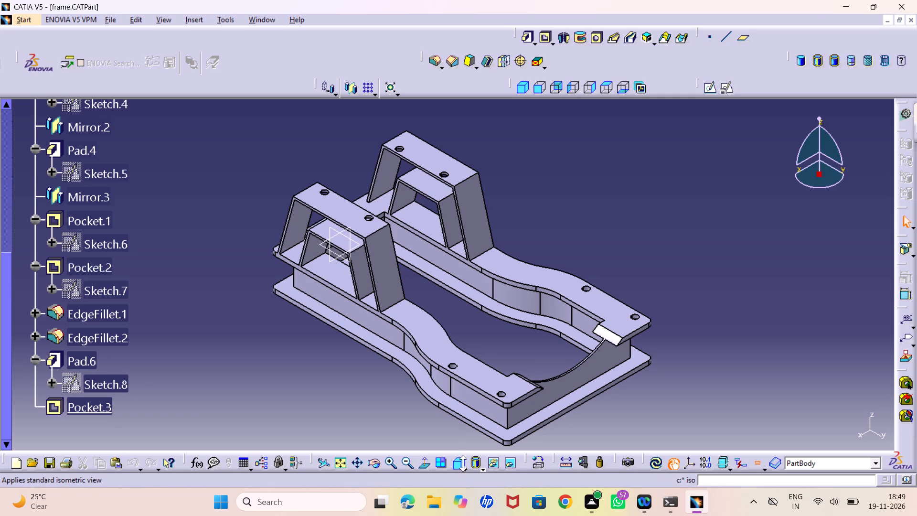
{"action": "left_click", "coordinate": [455, 465]}
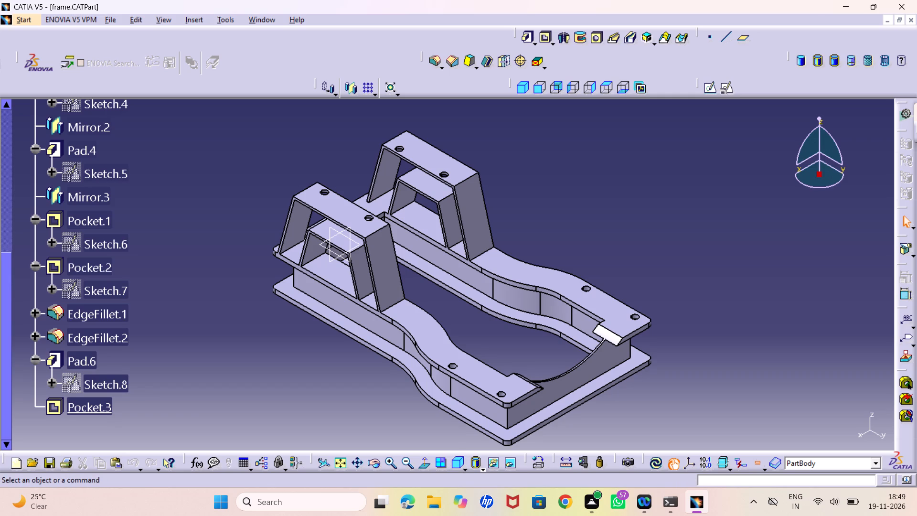
Print the frame view with Microsoft Print to PDF, saving it as "frame" in the engine blower folder.
{"action": "key", "text": "ctrl+p"}
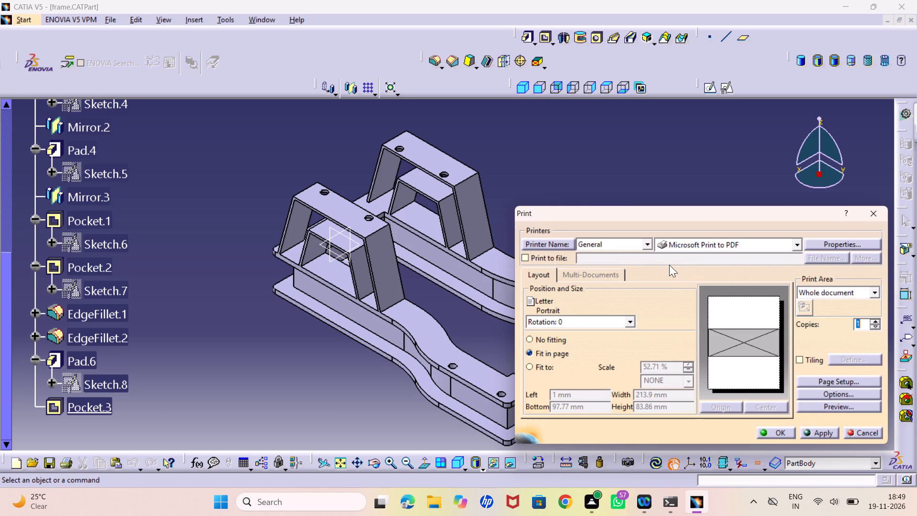
{"action": "left_click", "coordinate": [774, 431]}
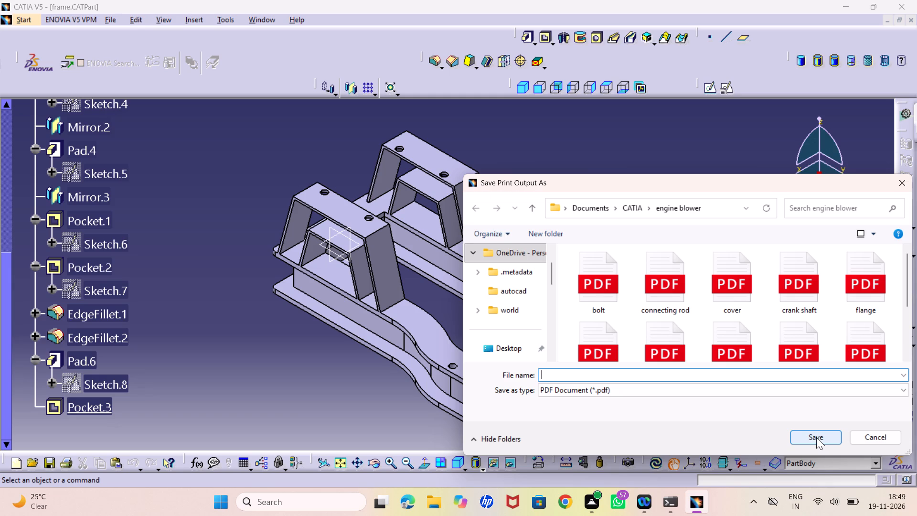
{"action": "scroll", "coordinate": [761, 276], "scroll_direction": "down", "scroll_amount": 2}
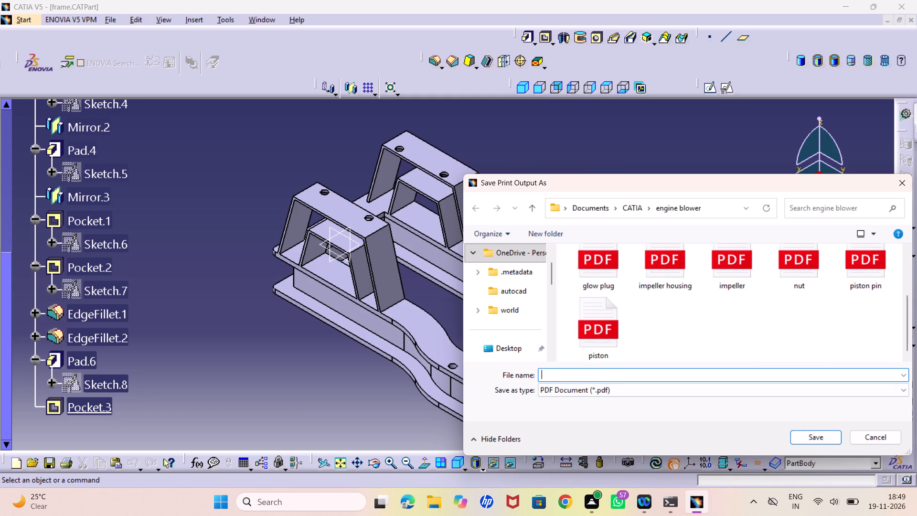
{"action": "type", "text": "frame"}
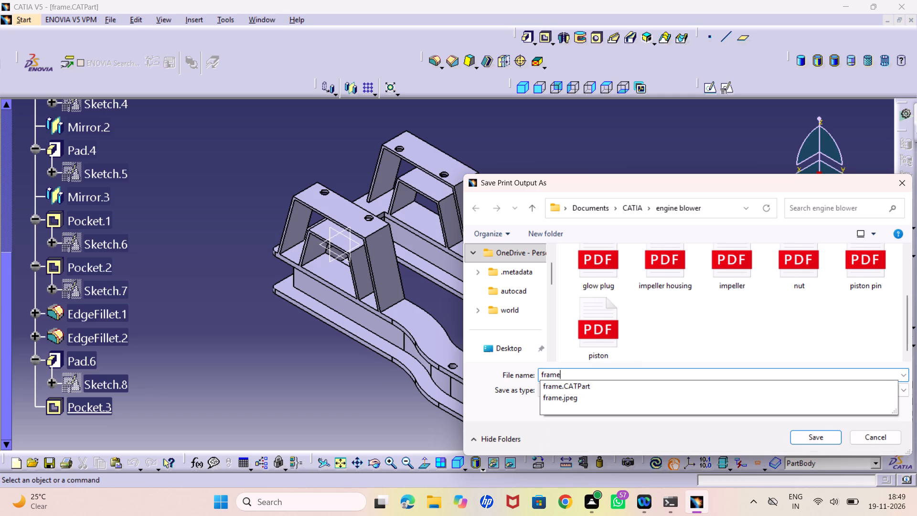
{"action": "key", "text": "Return"}
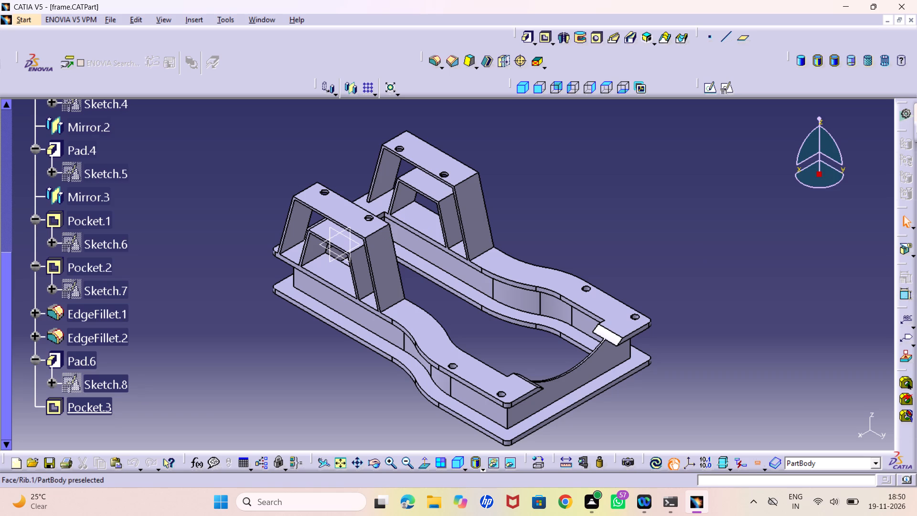
Save the frame part.
{"action": "key", "text": "ctrl+s"}
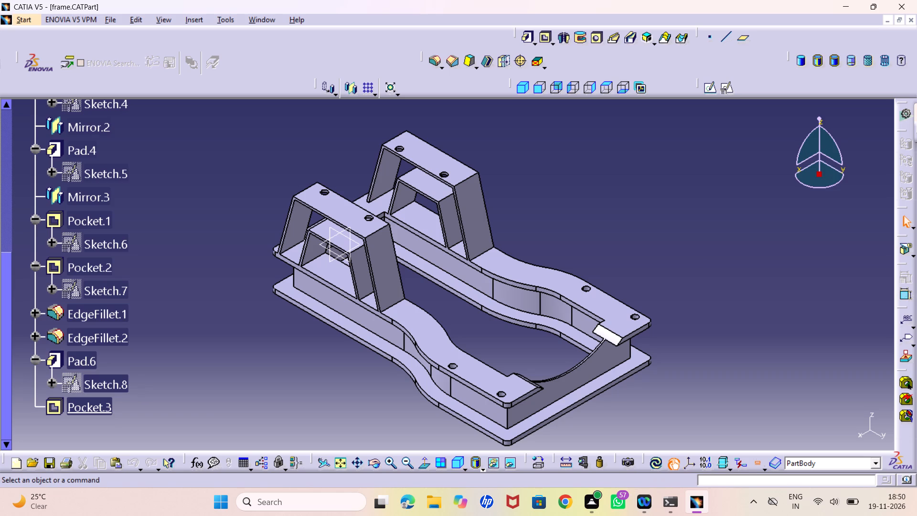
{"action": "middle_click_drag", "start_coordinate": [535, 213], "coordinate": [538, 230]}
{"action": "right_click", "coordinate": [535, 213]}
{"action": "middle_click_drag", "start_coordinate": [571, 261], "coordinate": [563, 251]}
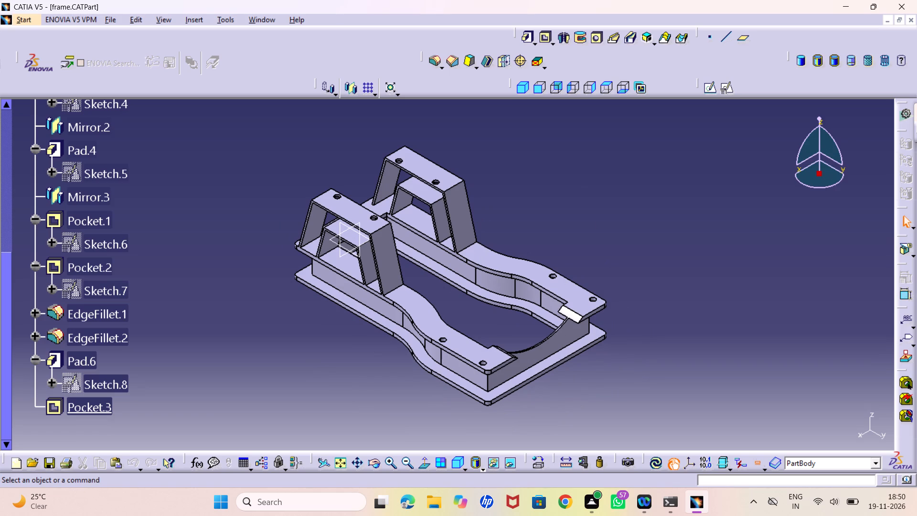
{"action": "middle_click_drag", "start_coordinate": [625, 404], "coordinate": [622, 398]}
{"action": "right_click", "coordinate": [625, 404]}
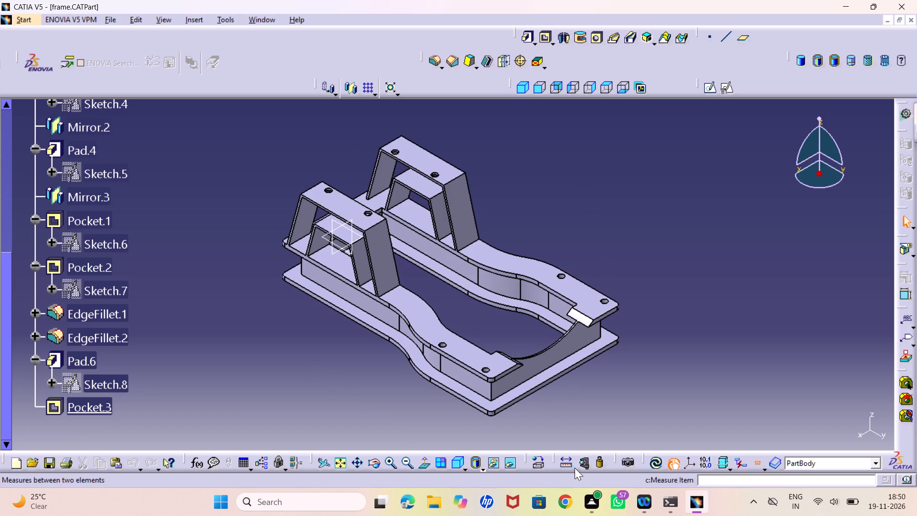
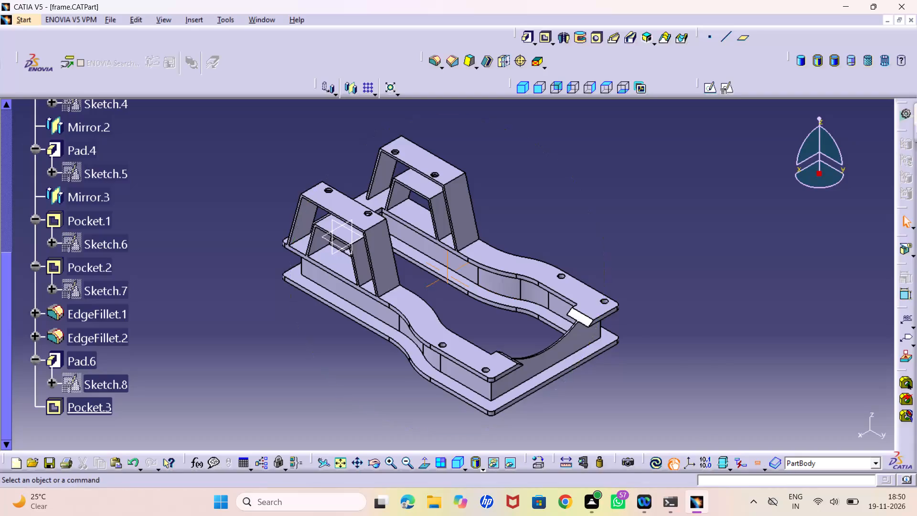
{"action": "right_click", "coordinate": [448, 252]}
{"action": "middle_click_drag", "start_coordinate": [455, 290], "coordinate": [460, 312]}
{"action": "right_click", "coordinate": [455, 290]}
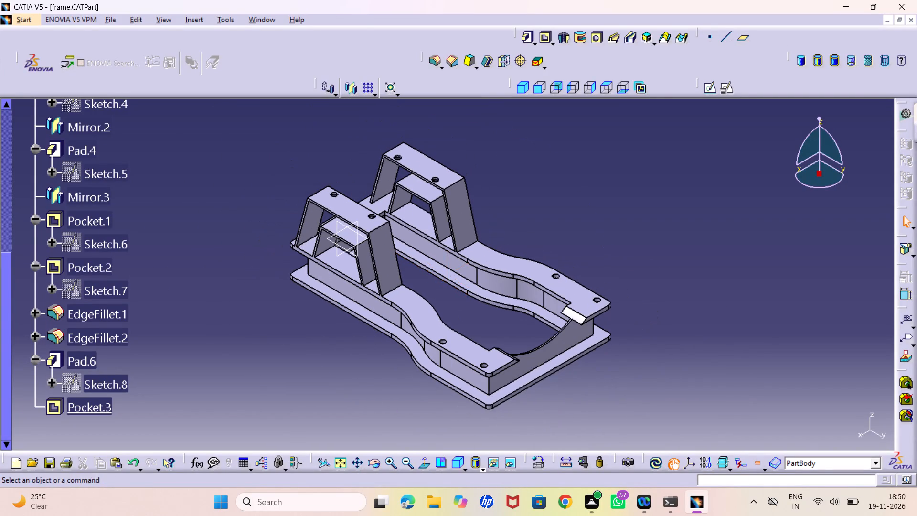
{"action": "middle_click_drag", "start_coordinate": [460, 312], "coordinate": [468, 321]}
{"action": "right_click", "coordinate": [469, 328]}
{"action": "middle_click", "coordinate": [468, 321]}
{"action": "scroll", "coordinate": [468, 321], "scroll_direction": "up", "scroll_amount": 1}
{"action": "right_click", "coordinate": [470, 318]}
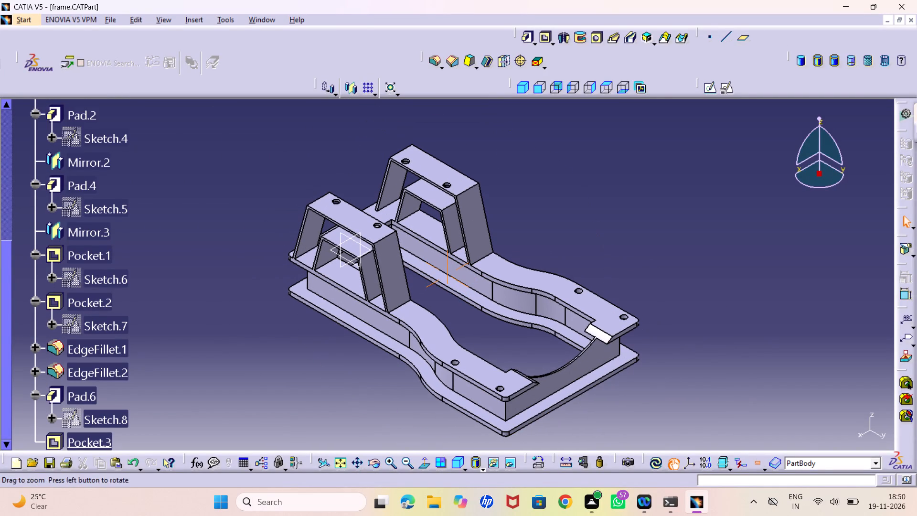
Save the frame part.
{"action": "key", "text": "ctrl+s"}
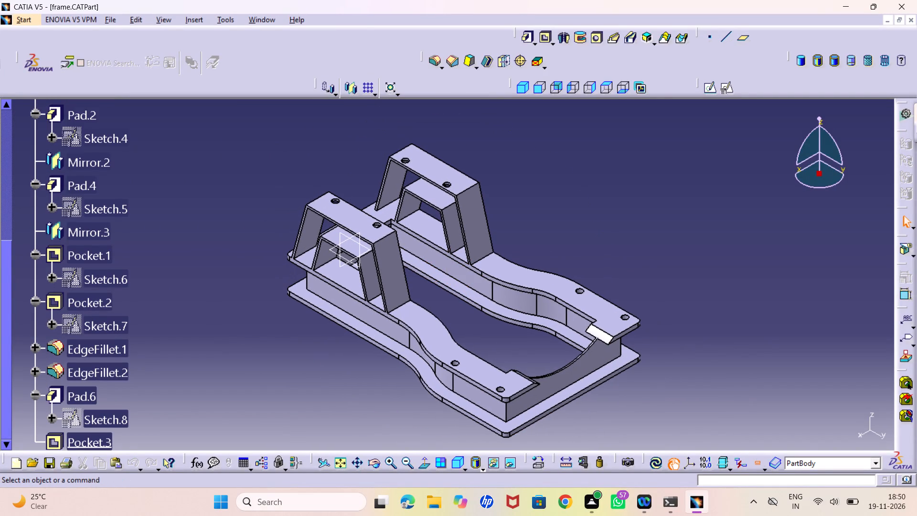
{"action": "key", "text": "ctrl+s"}
{"action": "key", "text": "ctrl+s"}
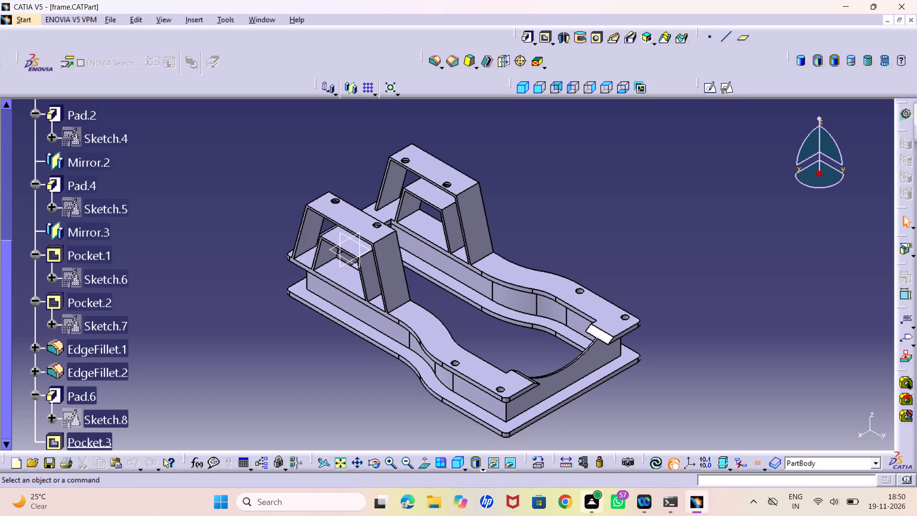
Review the frame part's feature history in the specification tree, from the reference planes down to Pocket.3.
{"action": "scroll", "coordinate": [111, 188], "scroll_direction": "down", "scroll_amount": 3}
{"action": "scroll", "coordinate": [88, 253], "scroll_direction": "up", "scroll_amount": 4}
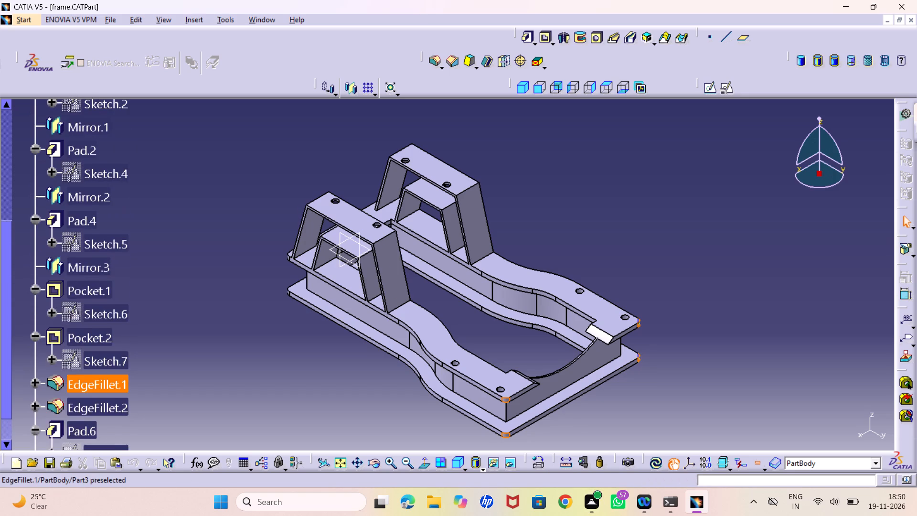
{"action": "scroll", "coordinate": [88, 253], "scroll_direction": "up", "scroll_amount": 7}
{"action": "scroll", "coordinate": [88, 253], "scroll_direction": "down", "scroll_amount": 3}
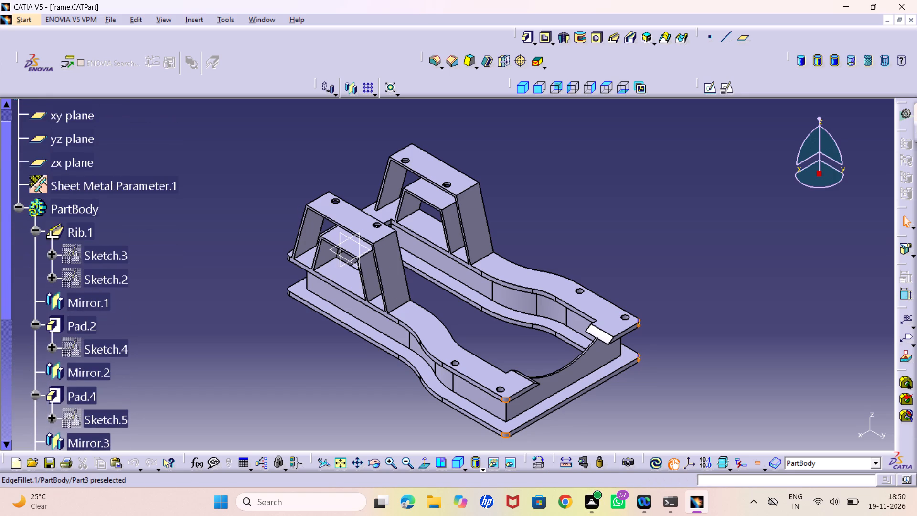
{"action": "scroll", "coordinate": [88, 253], "scroll_direction": "down", "scroll_amount": 3}
{"action": "scroll", "coordinate": [88, 263], "scroll_direction": "up", "scroll_amount": 4}
{"action": "scroll", "coordinate": [88, 263], "scroll_direction": "down", "scroll_amount": 1}
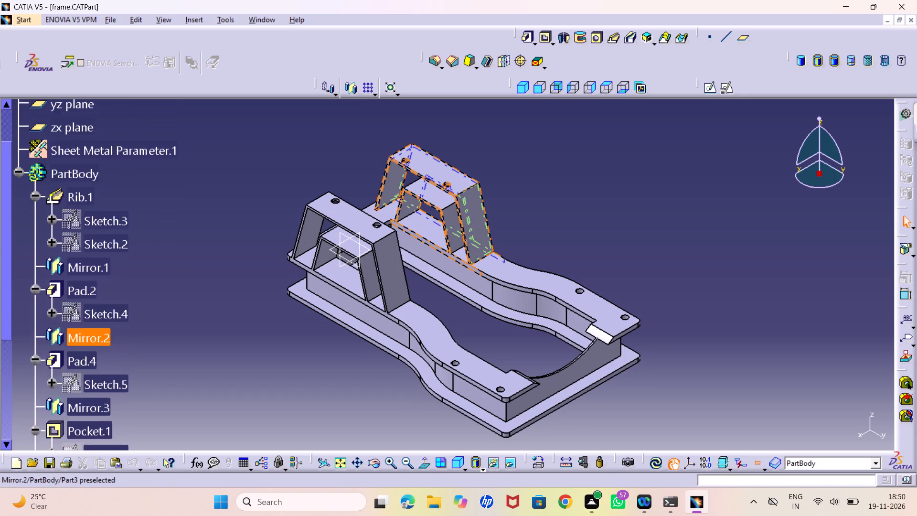
{"action": "scroll", "coordinate": [88, 263], "scroll_direction": "down", "scroll_amount": 6}
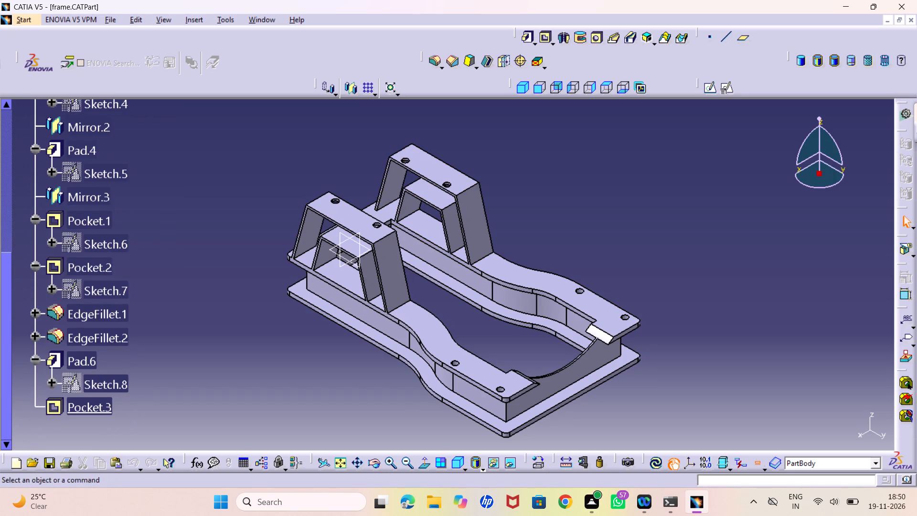
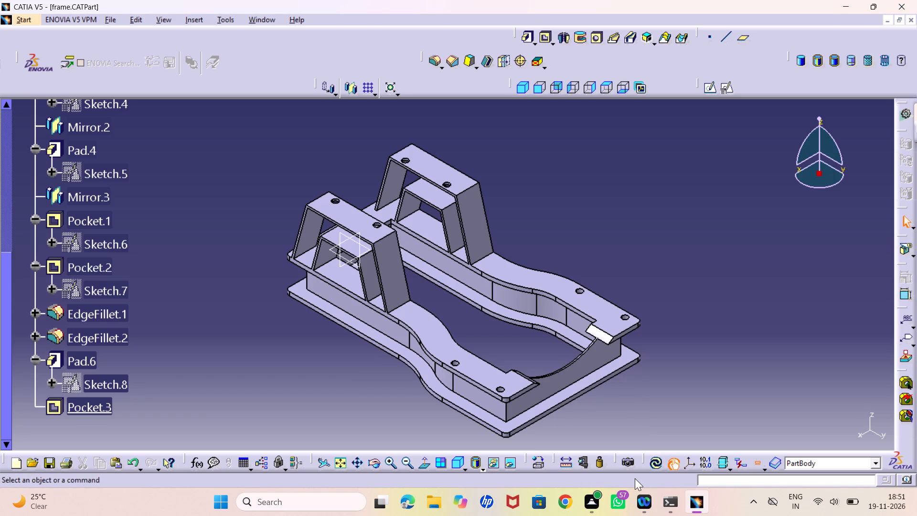
Update the frame part to rebuild all of its features.
{"action": "left_click", "coordinate": [657, 458]}
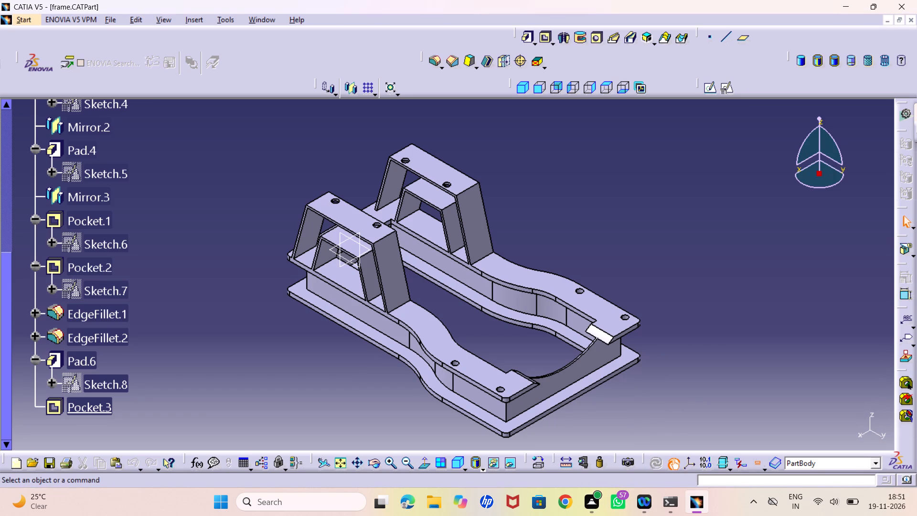
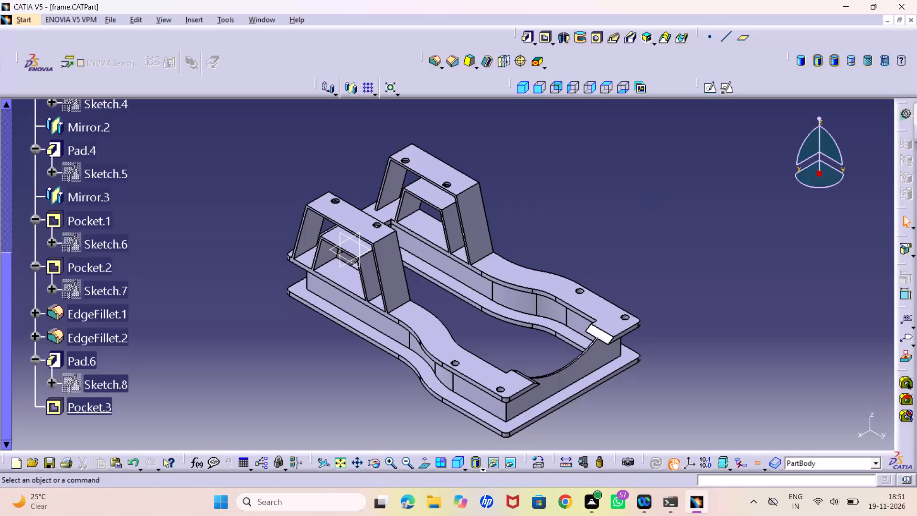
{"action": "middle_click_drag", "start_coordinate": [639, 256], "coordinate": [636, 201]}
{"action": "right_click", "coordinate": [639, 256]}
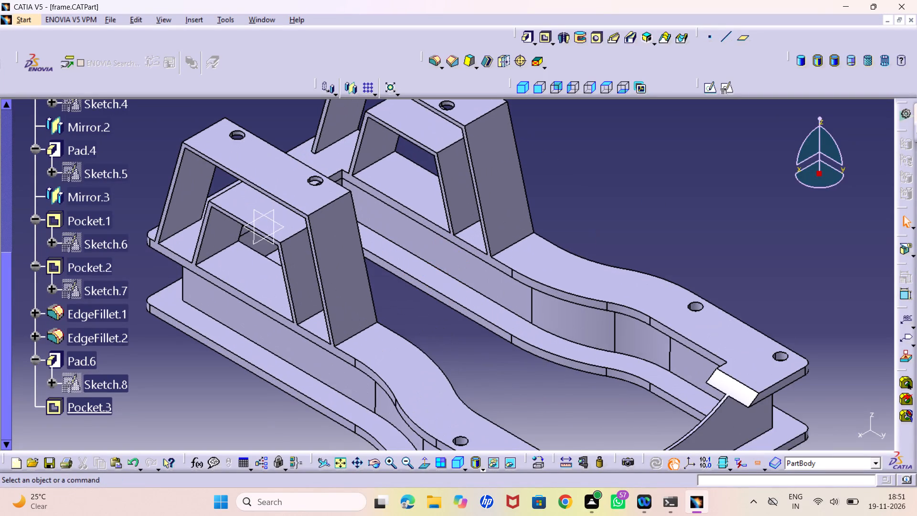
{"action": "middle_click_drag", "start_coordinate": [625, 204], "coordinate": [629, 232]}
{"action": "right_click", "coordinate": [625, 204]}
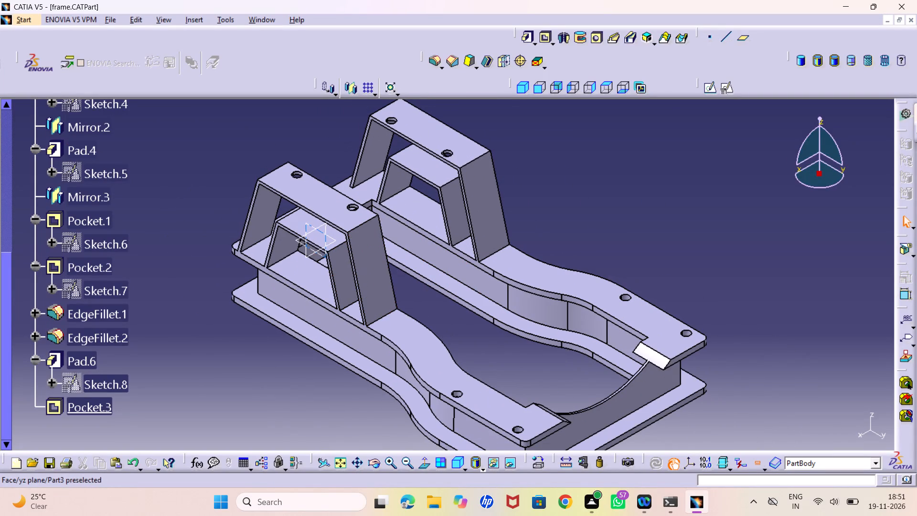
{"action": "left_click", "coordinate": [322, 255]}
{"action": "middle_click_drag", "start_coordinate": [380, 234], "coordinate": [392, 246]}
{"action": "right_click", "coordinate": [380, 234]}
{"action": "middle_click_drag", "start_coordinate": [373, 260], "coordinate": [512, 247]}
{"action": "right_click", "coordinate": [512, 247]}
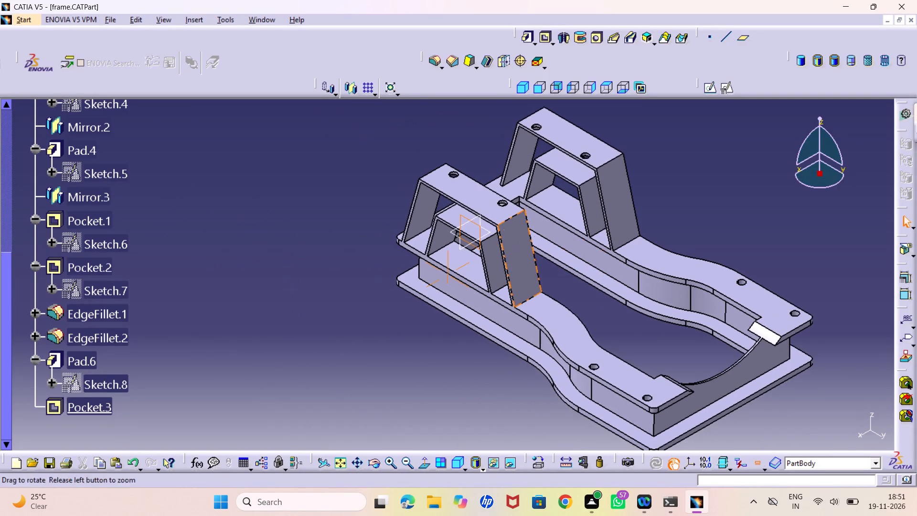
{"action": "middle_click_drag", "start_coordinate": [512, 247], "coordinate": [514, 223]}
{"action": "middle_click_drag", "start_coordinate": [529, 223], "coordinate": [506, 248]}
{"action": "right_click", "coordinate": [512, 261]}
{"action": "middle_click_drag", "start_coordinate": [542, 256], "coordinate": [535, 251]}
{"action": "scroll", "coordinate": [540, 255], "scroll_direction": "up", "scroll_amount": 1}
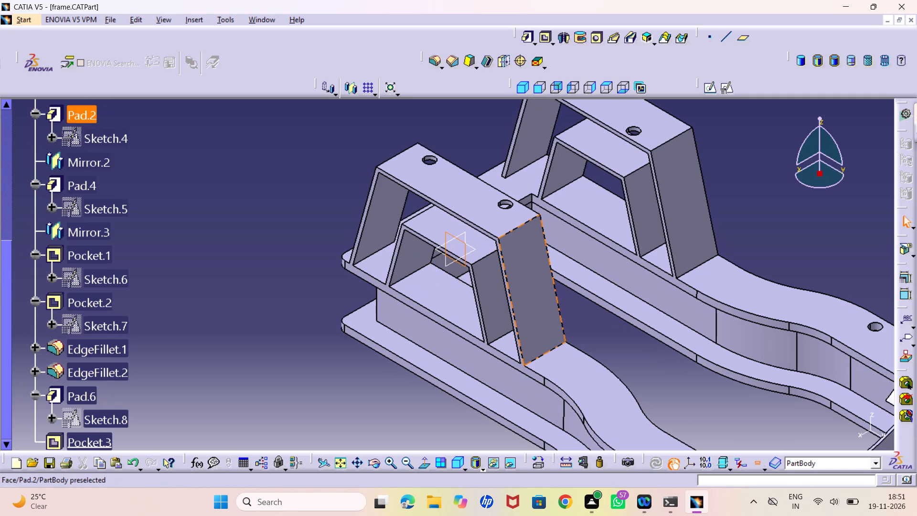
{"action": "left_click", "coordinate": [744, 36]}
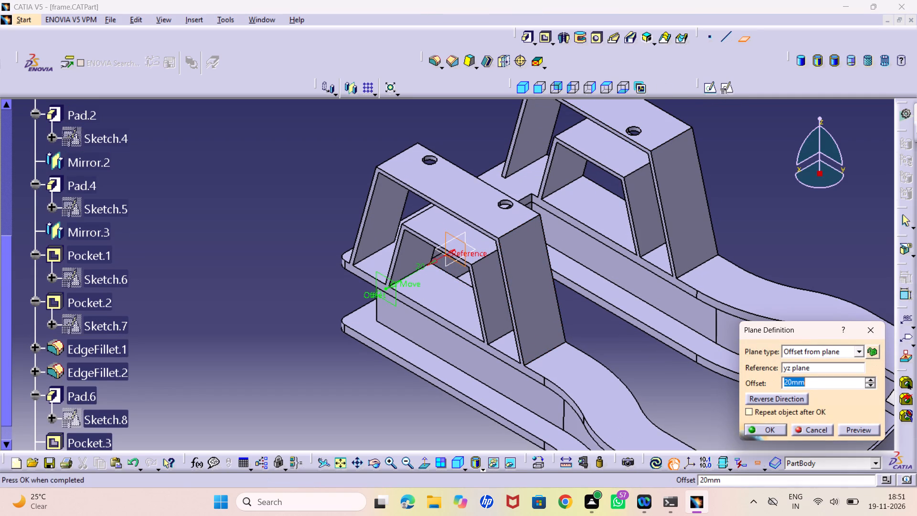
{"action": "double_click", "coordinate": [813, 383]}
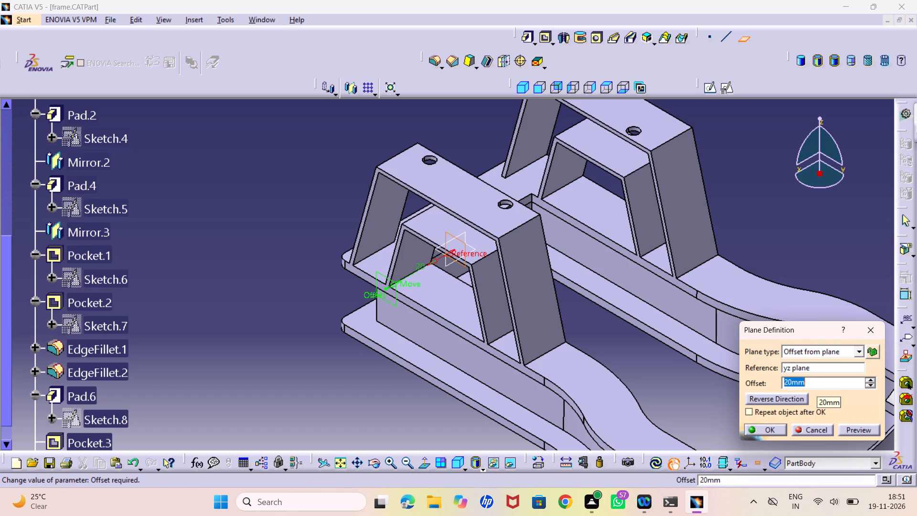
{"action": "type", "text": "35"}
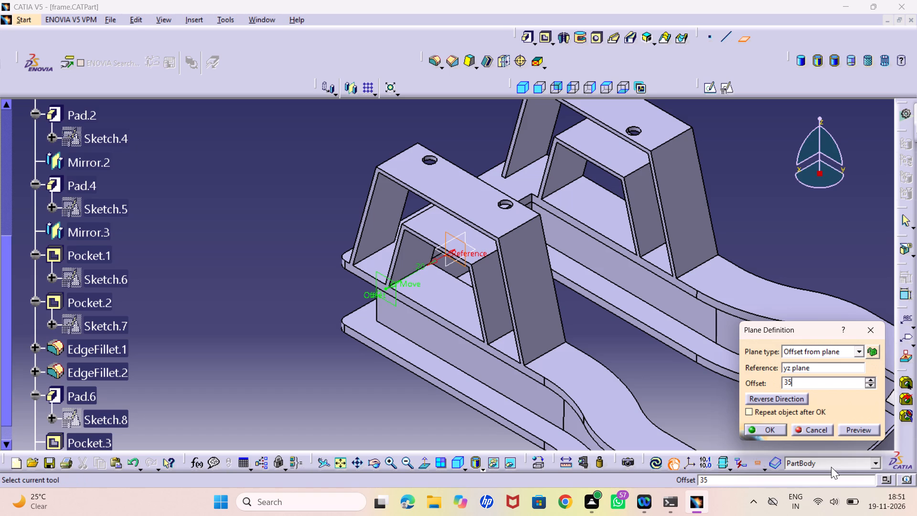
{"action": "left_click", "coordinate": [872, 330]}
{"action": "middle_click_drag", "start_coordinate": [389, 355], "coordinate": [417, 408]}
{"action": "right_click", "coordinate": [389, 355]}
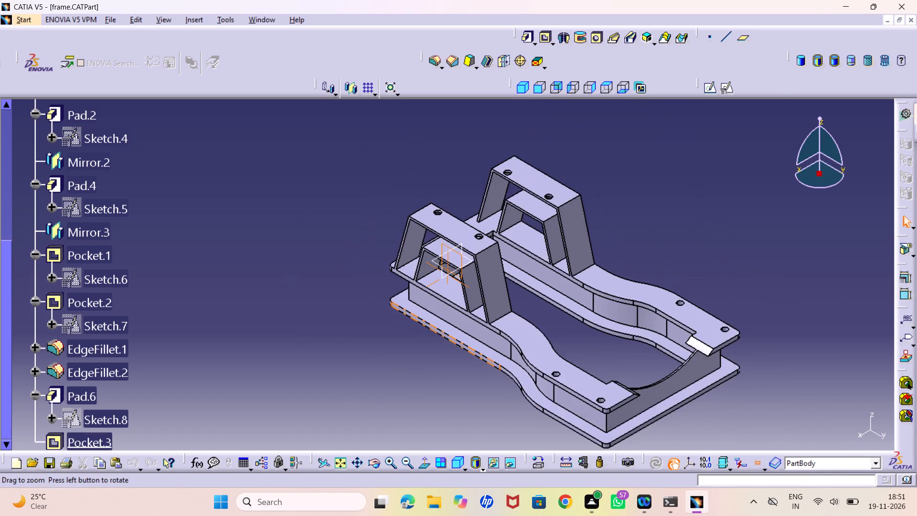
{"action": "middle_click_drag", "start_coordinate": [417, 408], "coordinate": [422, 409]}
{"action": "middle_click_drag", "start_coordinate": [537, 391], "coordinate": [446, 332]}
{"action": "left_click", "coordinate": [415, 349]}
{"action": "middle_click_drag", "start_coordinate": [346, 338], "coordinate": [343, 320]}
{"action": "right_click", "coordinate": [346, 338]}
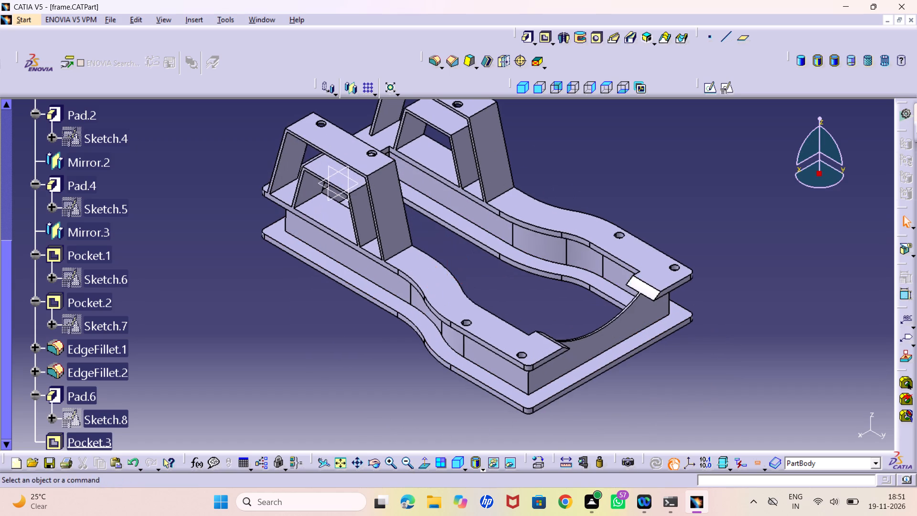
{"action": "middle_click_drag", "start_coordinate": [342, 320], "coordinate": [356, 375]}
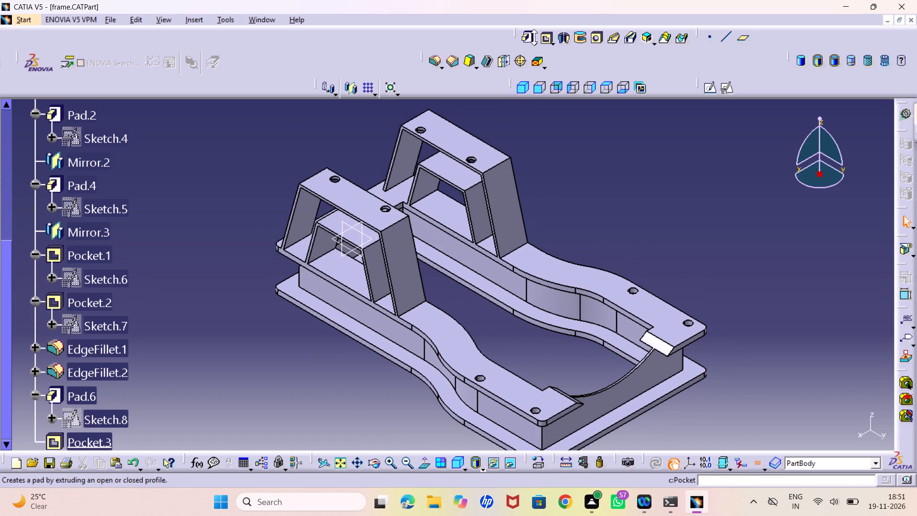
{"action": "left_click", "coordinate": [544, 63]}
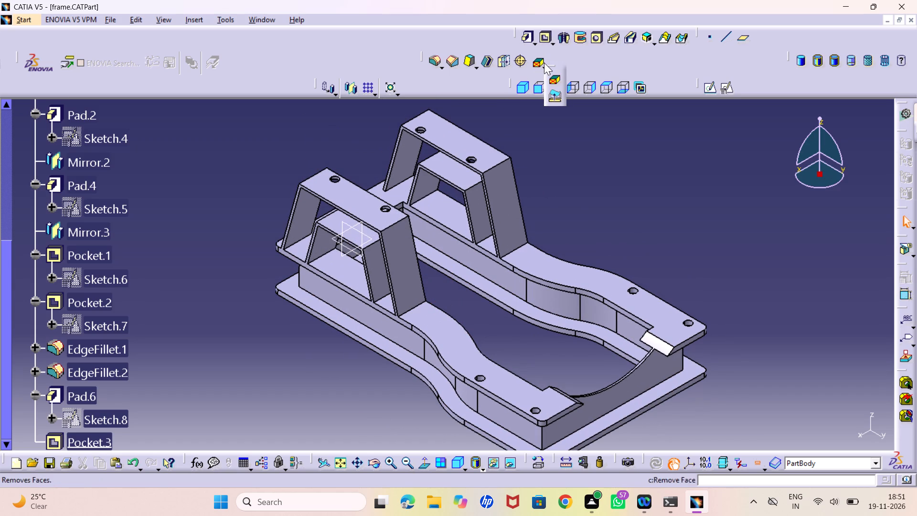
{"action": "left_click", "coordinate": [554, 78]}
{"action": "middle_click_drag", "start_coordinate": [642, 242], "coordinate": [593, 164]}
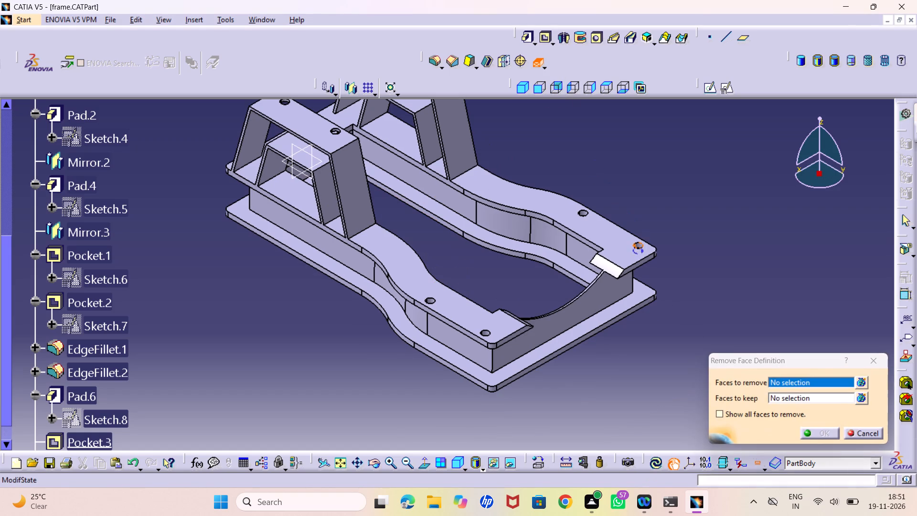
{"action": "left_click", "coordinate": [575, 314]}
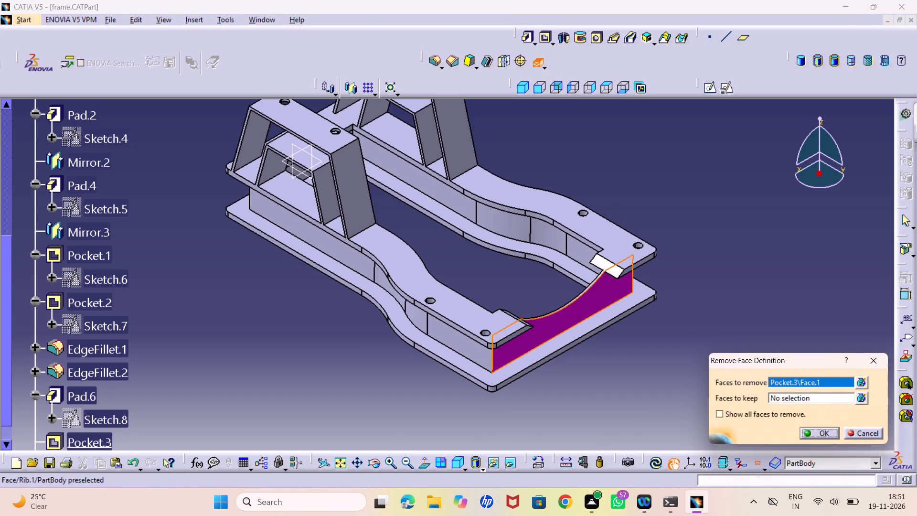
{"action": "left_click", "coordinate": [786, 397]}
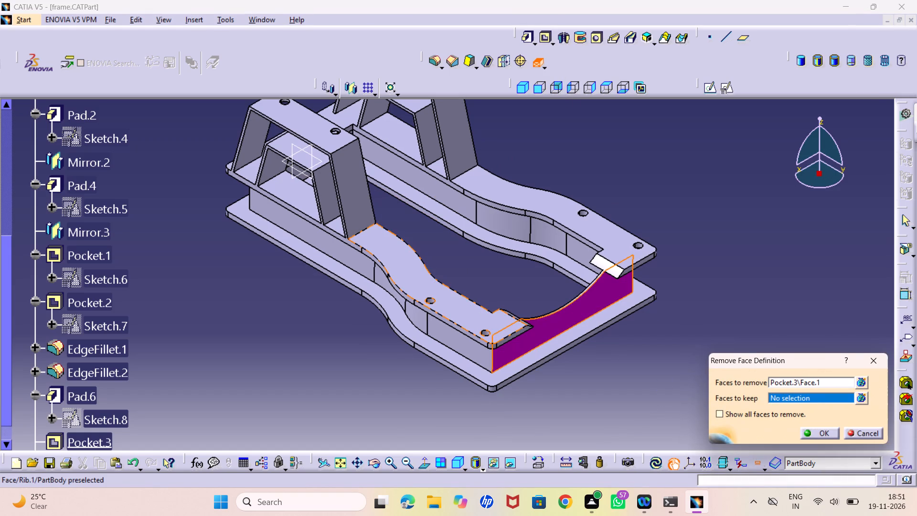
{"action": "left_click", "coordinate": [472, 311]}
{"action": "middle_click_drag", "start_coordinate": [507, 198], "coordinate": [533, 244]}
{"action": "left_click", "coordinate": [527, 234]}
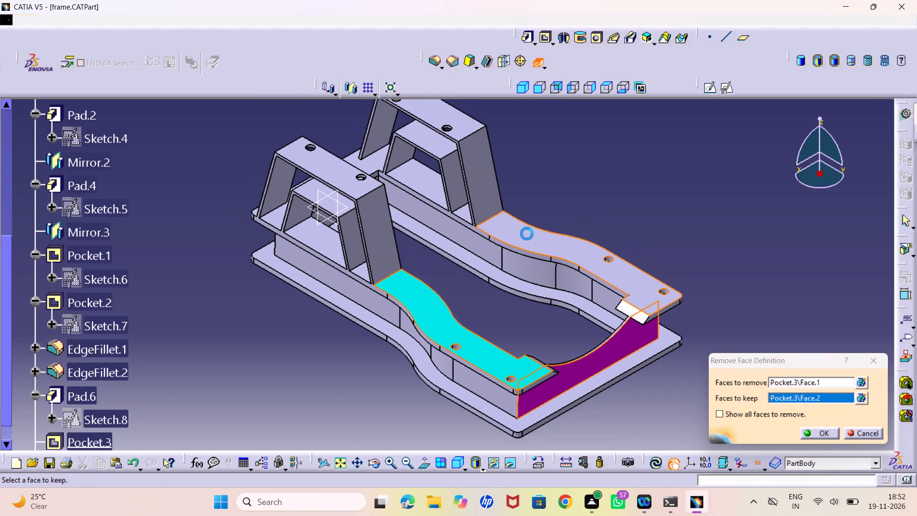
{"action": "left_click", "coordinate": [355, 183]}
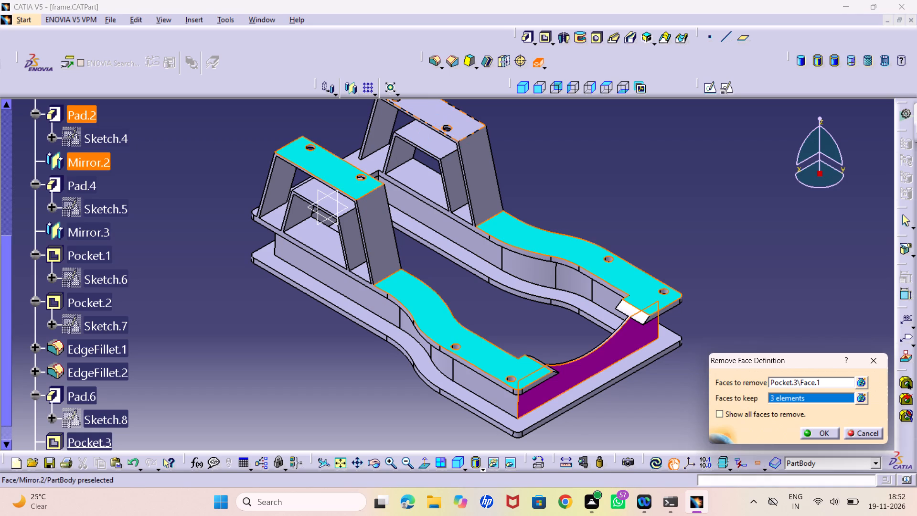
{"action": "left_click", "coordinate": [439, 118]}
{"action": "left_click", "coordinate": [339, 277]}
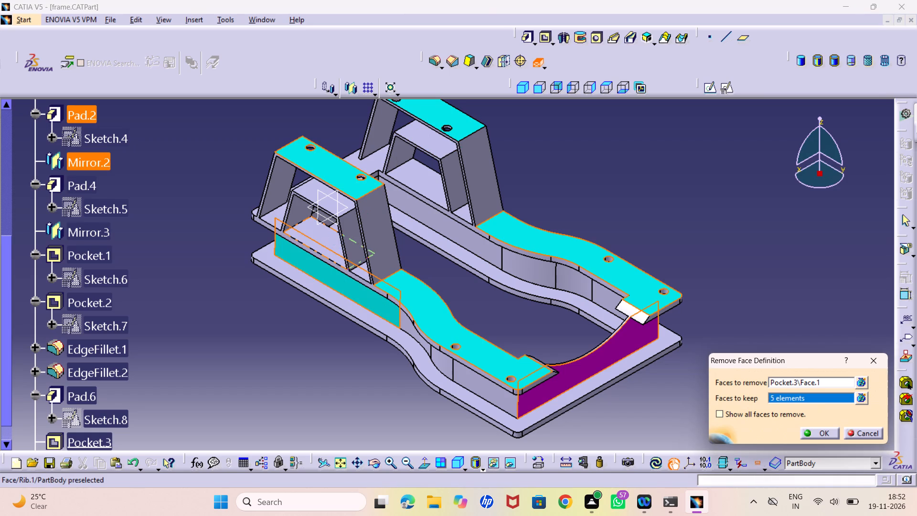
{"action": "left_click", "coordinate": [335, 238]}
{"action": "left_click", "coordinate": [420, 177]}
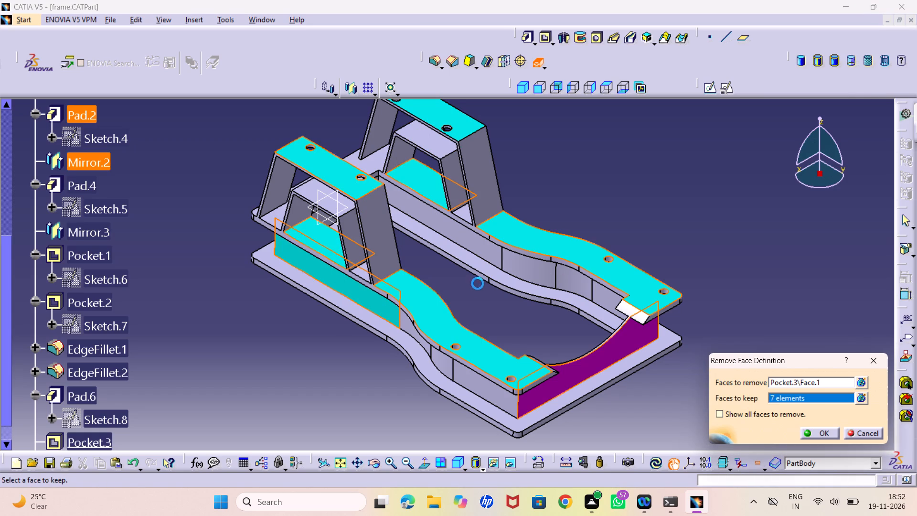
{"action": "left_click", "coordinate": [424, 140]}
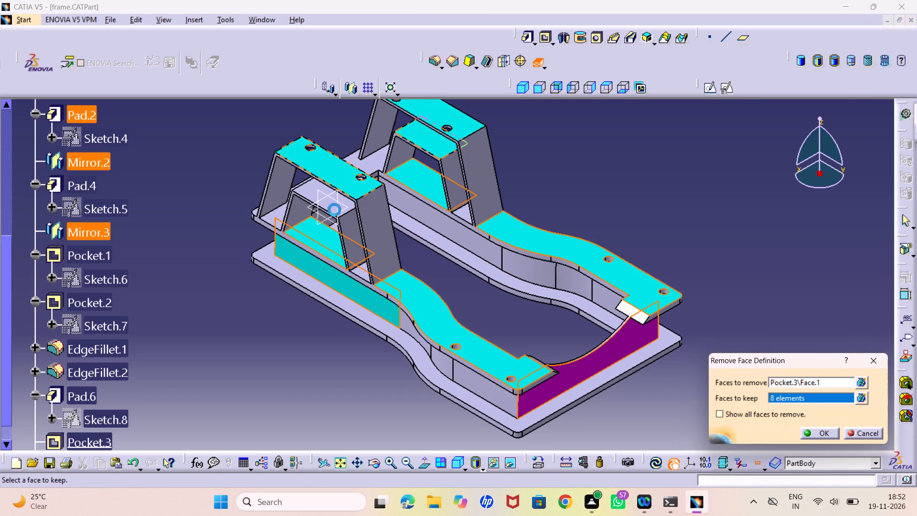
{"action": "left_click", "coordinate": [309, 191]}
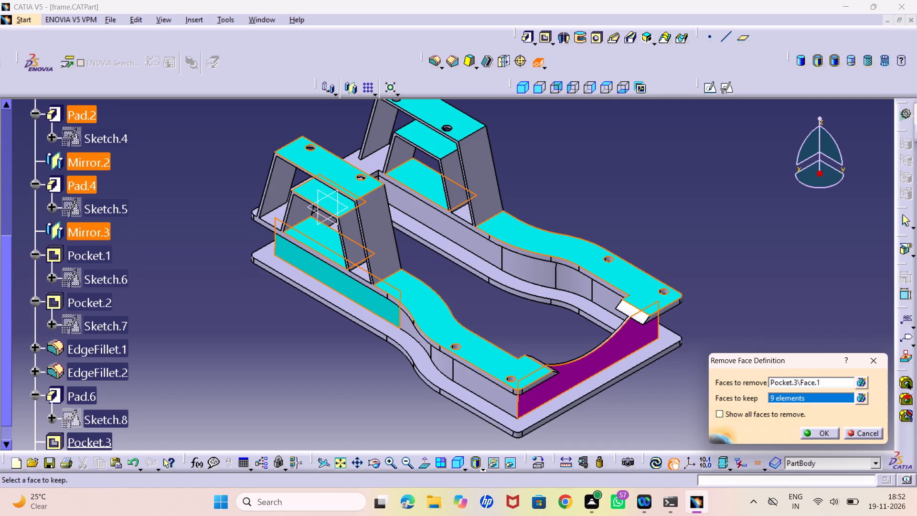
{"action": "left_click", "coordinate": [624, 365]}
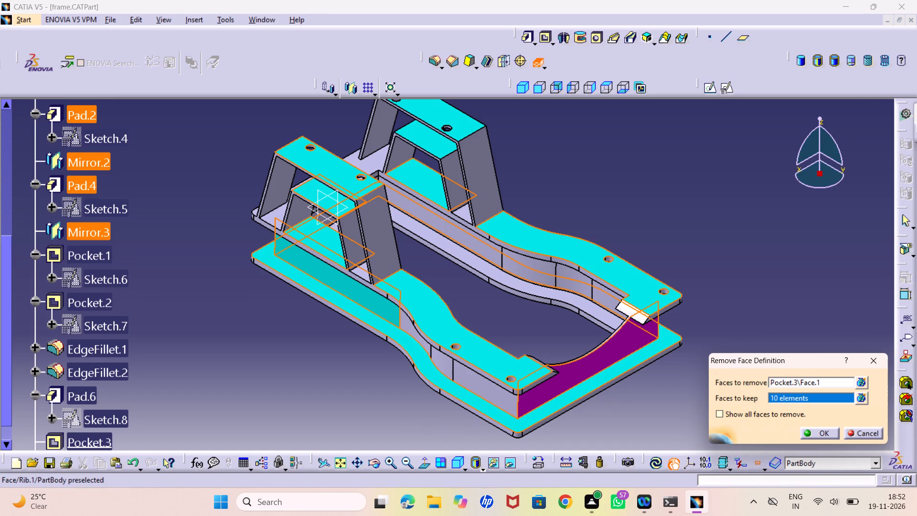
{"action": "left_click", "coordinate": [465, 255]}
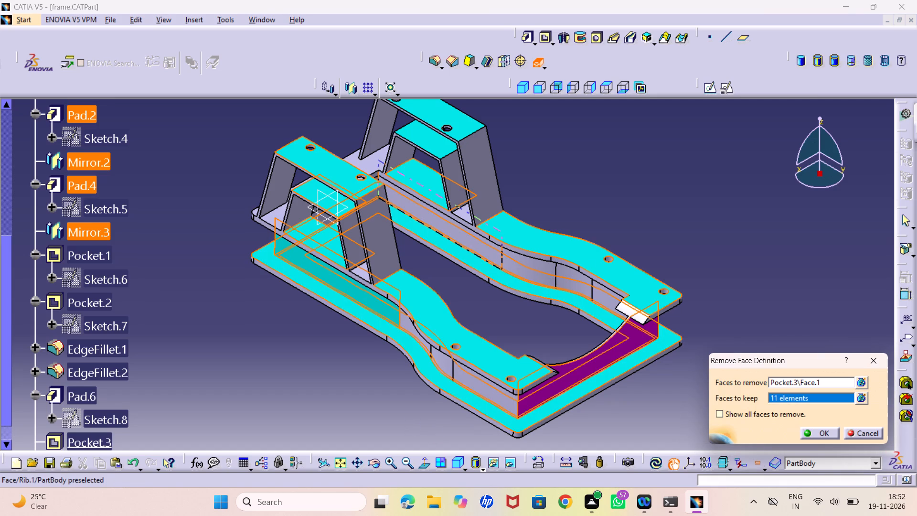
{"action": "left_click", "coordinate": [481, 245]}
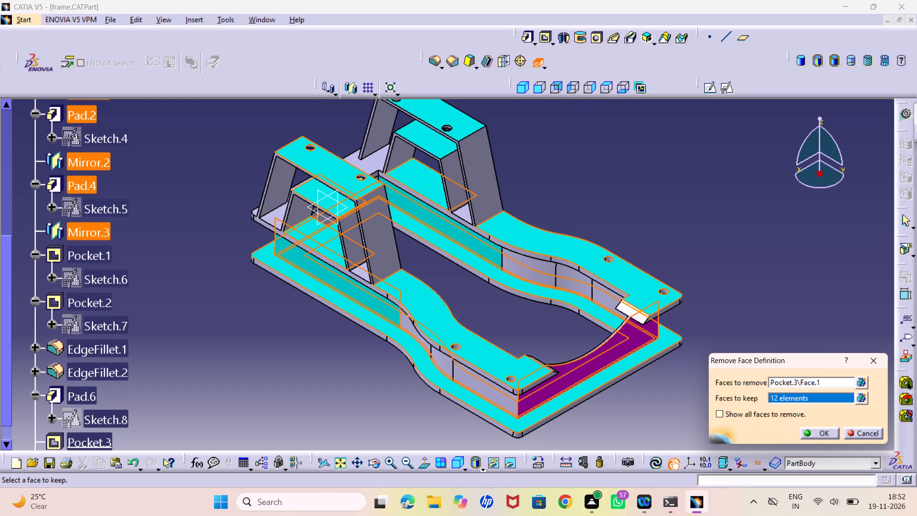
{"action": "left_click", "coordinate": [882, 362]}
Save the finished frame part under its existing file name, frame.CATPart.
{"action": "middle_click_drag", "start_coordinate": [629, 193], "coordinate": [637, 205]}
{"action": "right_click", "coordinate": [630, 194]}
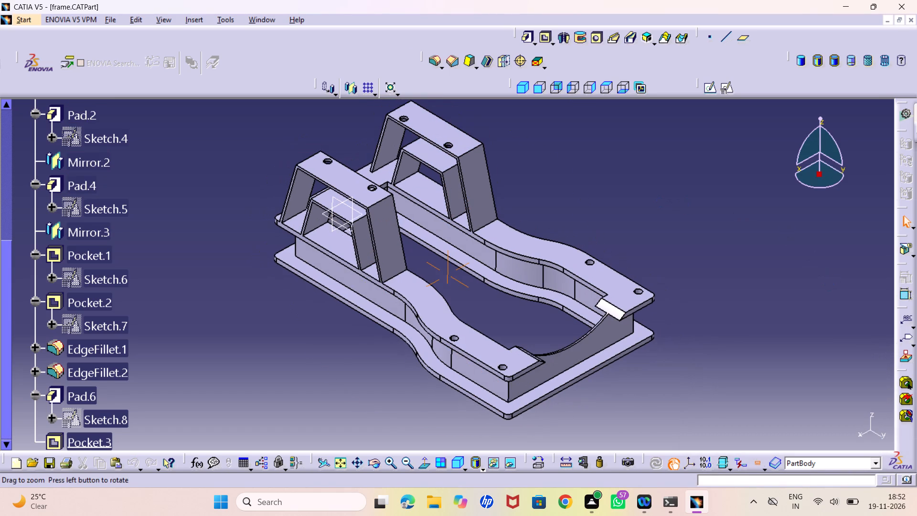
{"action": "middle_click_drag", "start_coordinate": [637, 205], "coordinate": [635, 204]}
{"action": "left_click", "coordinate": [465, 468]}
{"action": "left_click", "coordinate": [458, 465]}
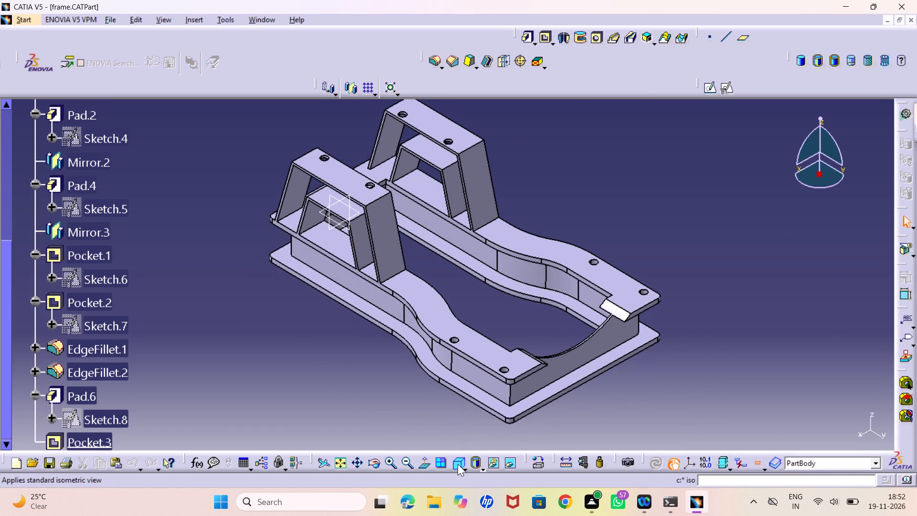
{"action": "left_click", "coordinate": [458, 464]}
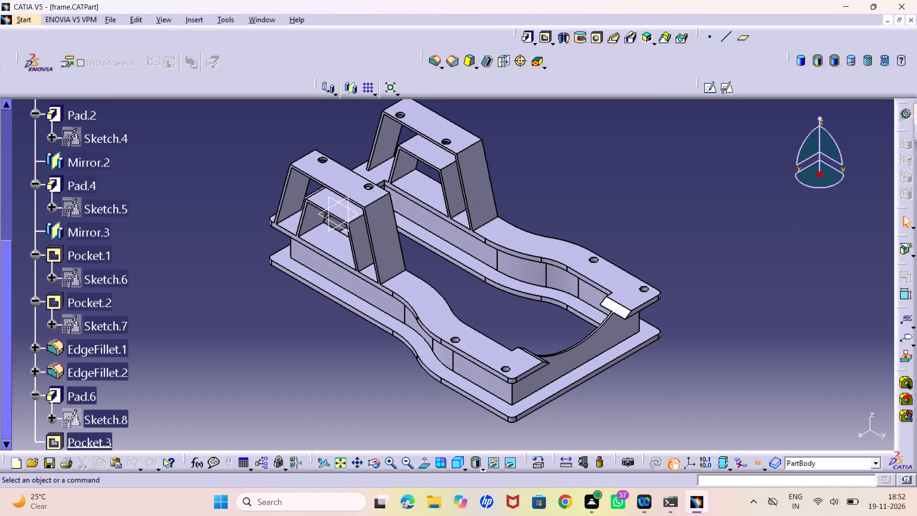
{"action": "middle_click_drag", "start_coordinate": [583, 159], "coordinate": [580, 200]}
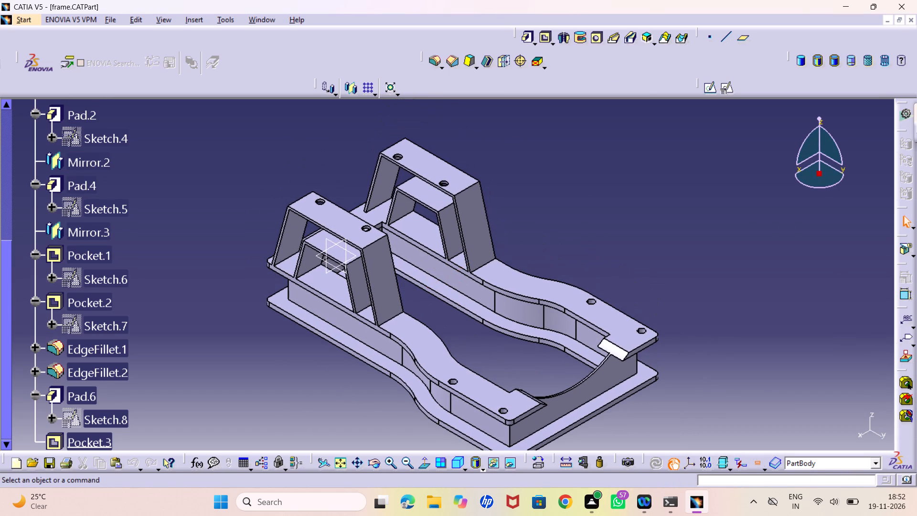
{"action": "key", "text": "ctrl+s"}
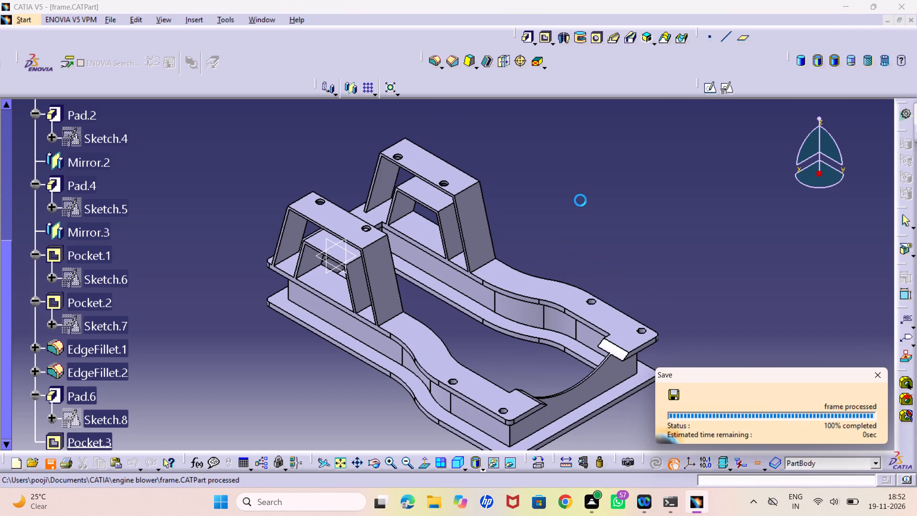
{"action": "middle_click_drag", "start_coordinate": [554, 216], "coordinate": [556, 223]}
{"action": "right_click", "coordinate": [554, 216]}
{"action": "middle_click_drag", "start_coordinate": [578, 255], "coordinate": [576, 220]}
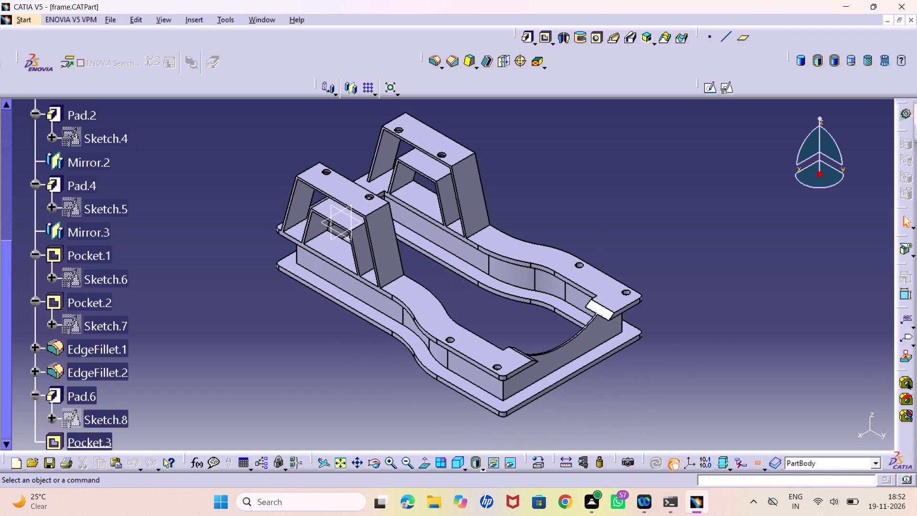